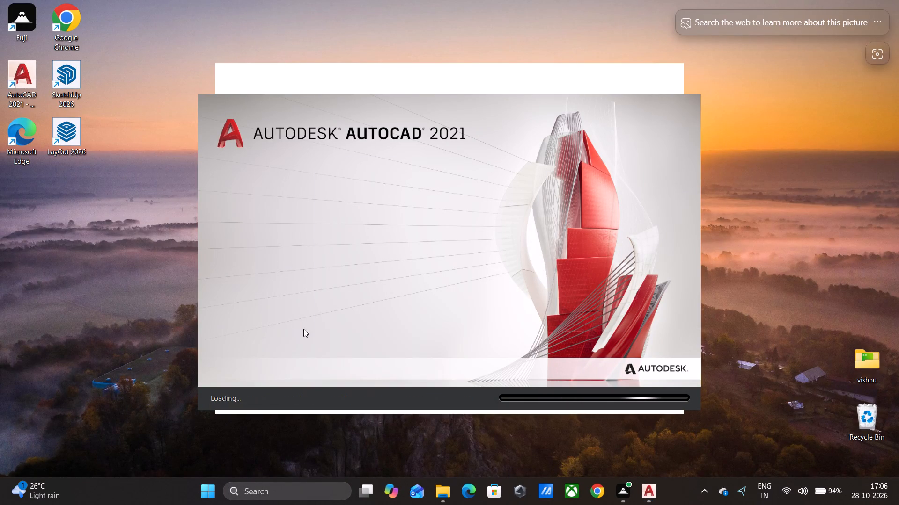
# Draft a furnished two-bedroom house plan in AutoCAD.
# Start a new blank drawing.
pyautogui.scroll(-1, 301, 321)
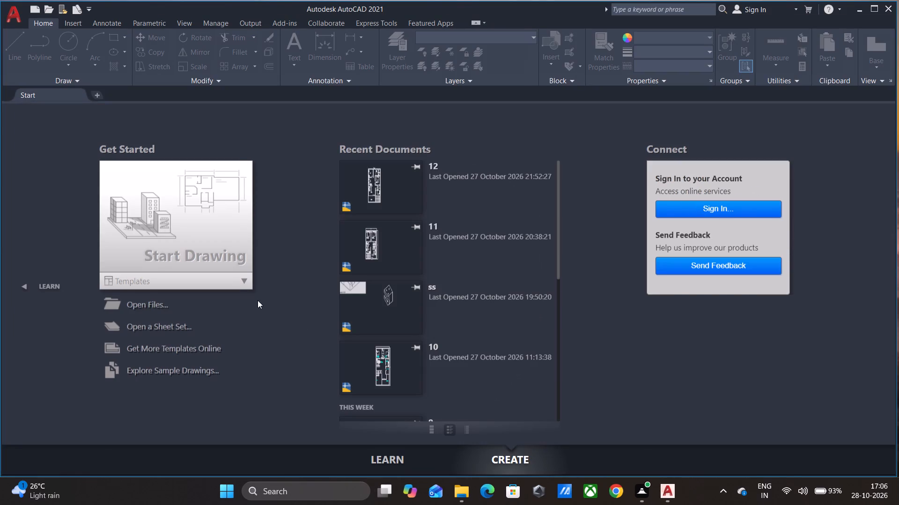
pyautogui.click(202, 239)
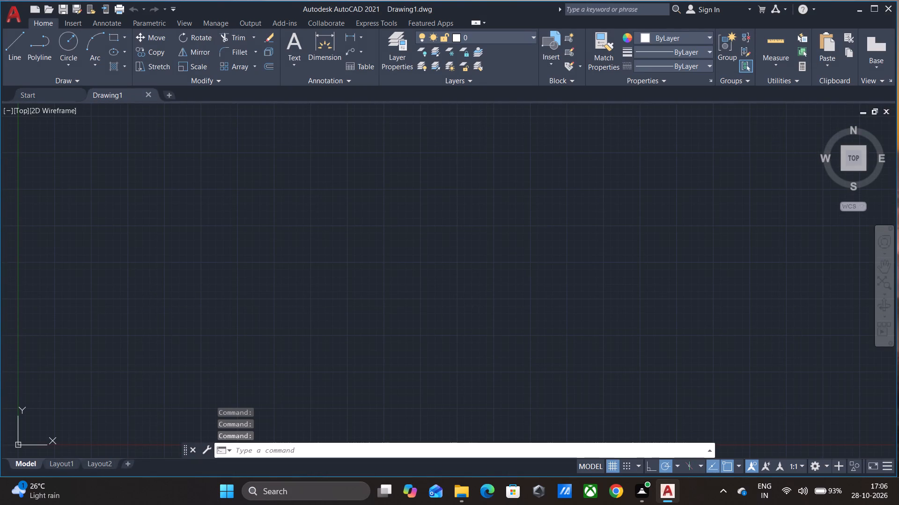
# Turn on command logging with LOGFILEON.
pyautogui.write('log')
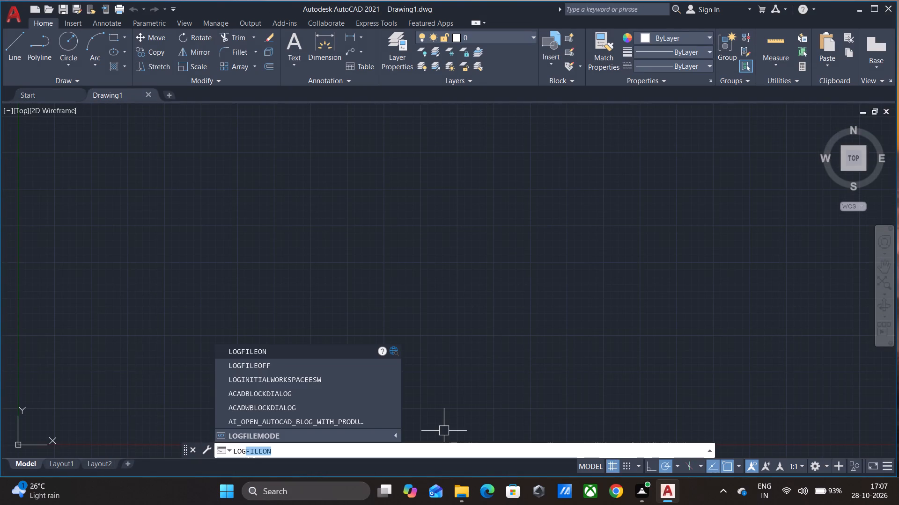
pyautogui.press('Return')
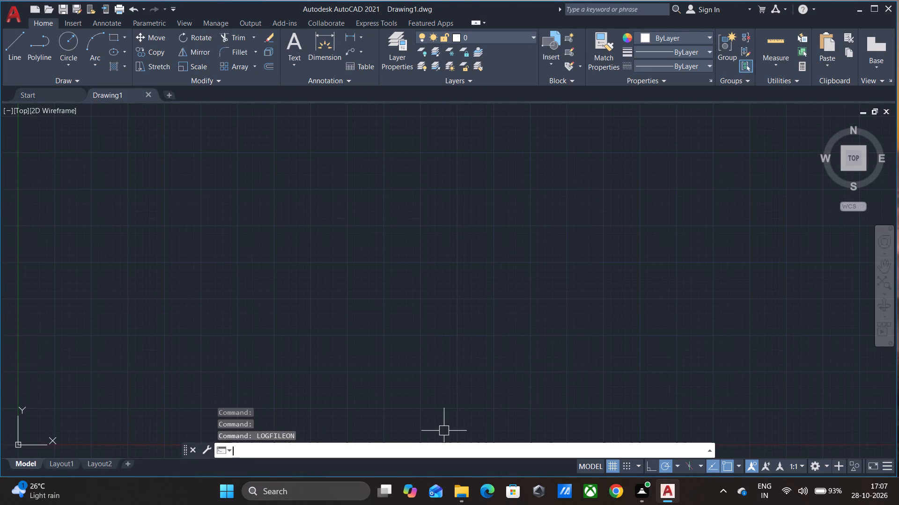
# Set the drawing units' length type to Architectural.
pyautogui.write('un')
pyautogui.press('Return')
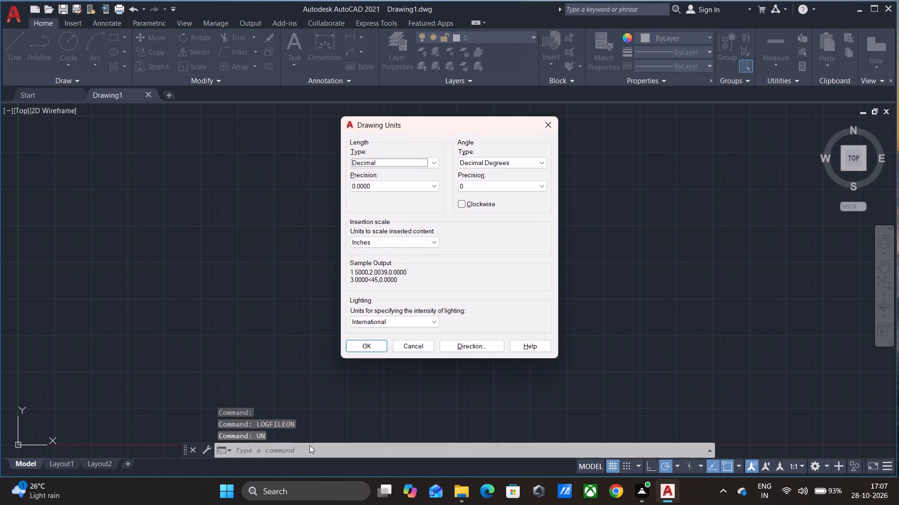
pyautogui.press('Down')
pyautogui.press('Down')
pyautogui.press('Down')
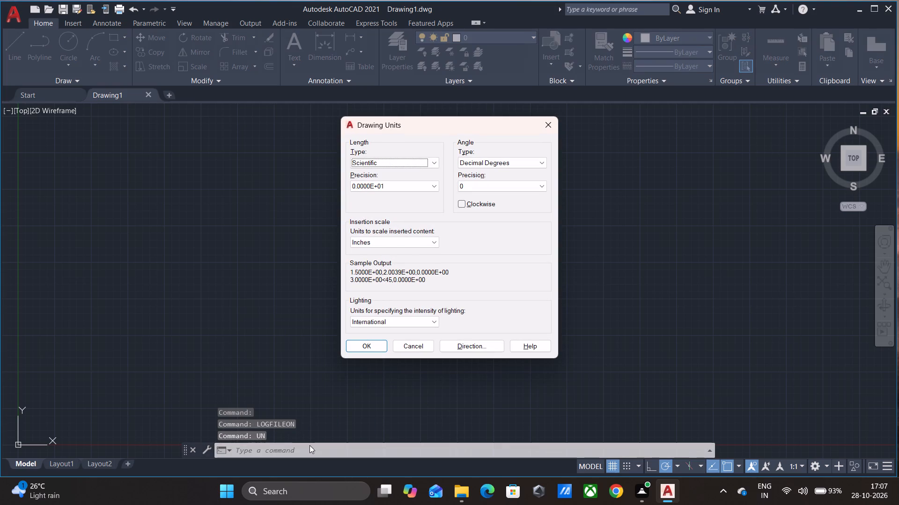
pyautogui.press('Down')
pyautogui.press('Down')
pyautogui.press('Up')
pyautogui.press('Up')
pyautogui.press('Up')
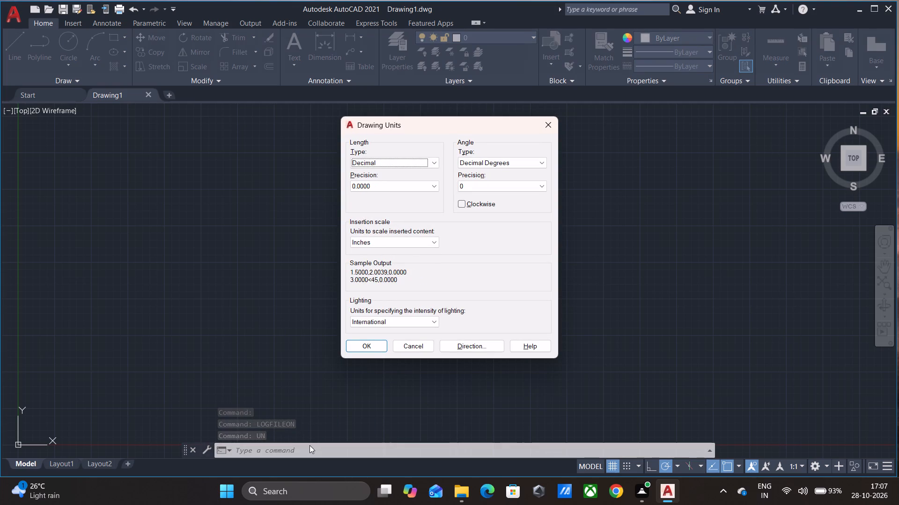
pyautogui.press('Up')
pyautogui.press('Return')
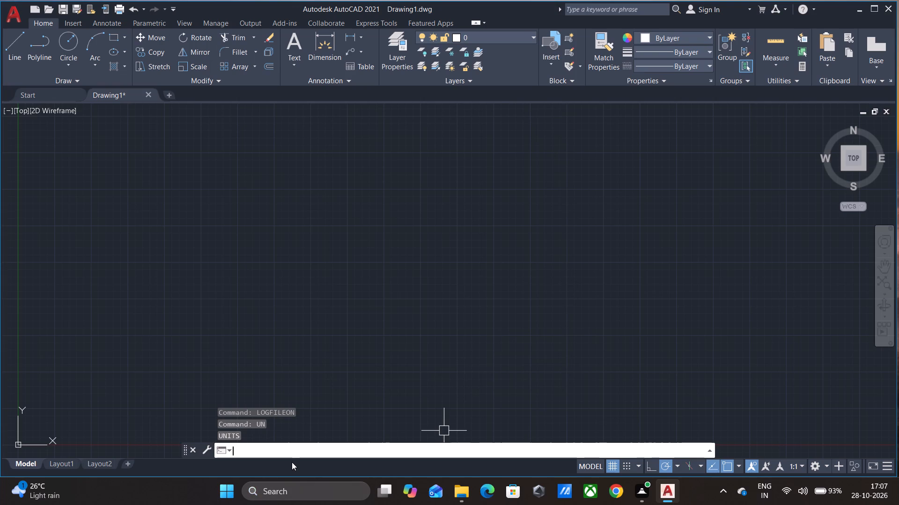
# Modify the Standard dimension style so its primary linear units use the Architectural format.
pyautogui.press('d')
pyautogui.press('Return')
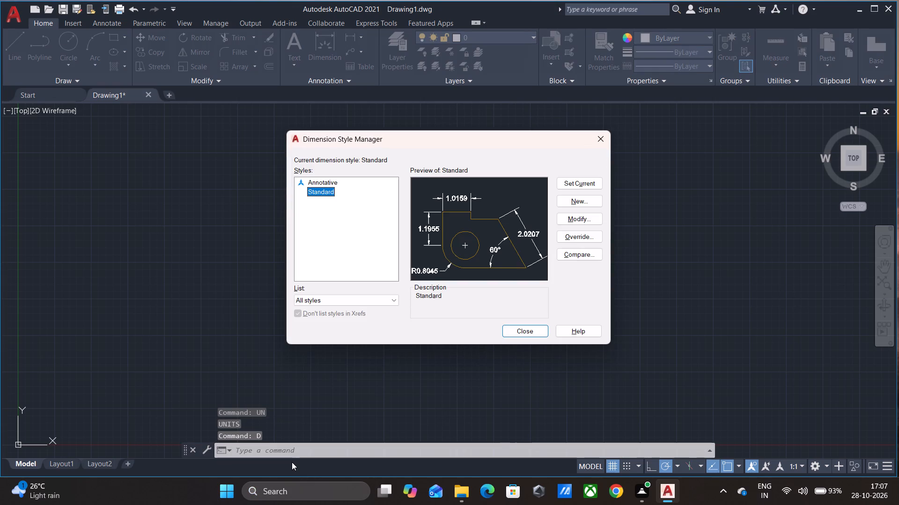
pyautogui.click(563, 219)
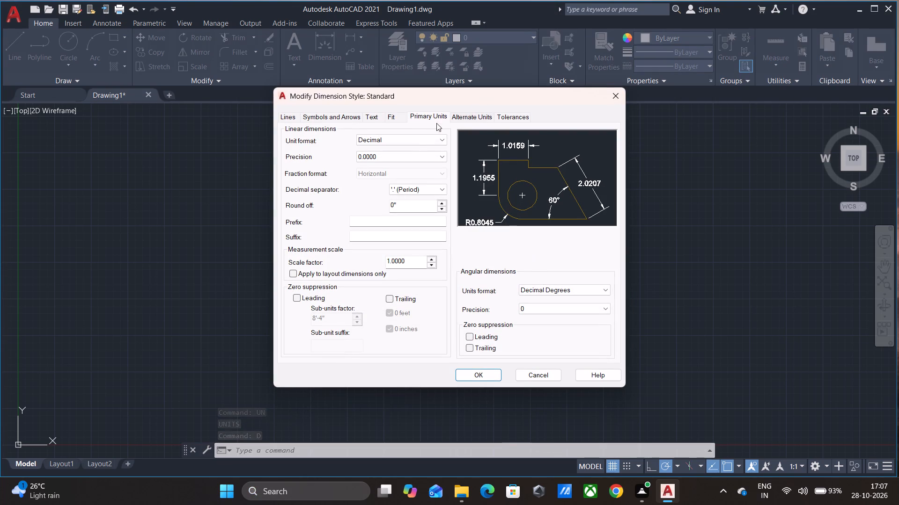
pyautogui.click(418, 141)
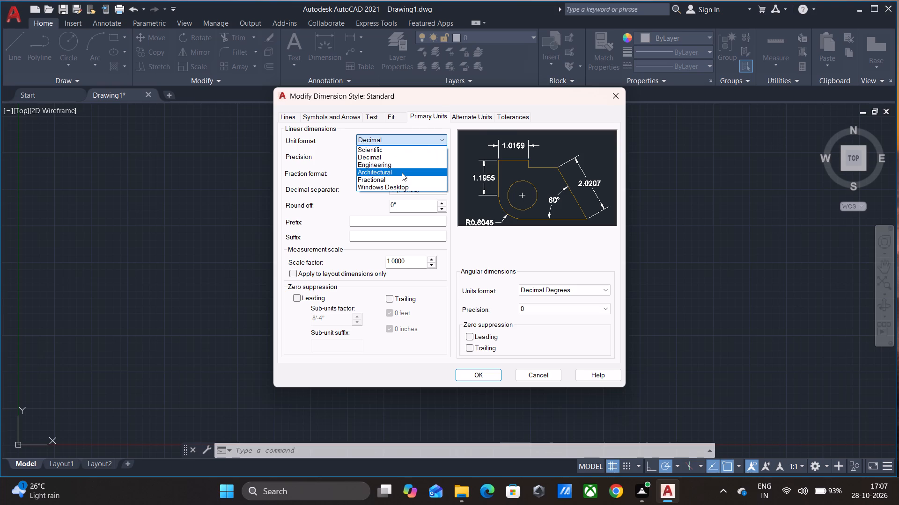
pyautogui.click(402, 173)
pyautogui.click(487, 371)
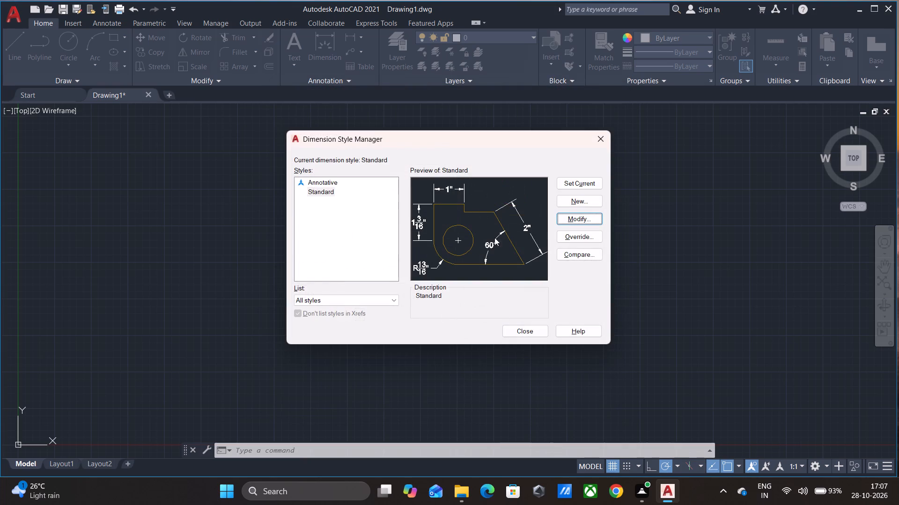
pyautogui.click(517, 332)
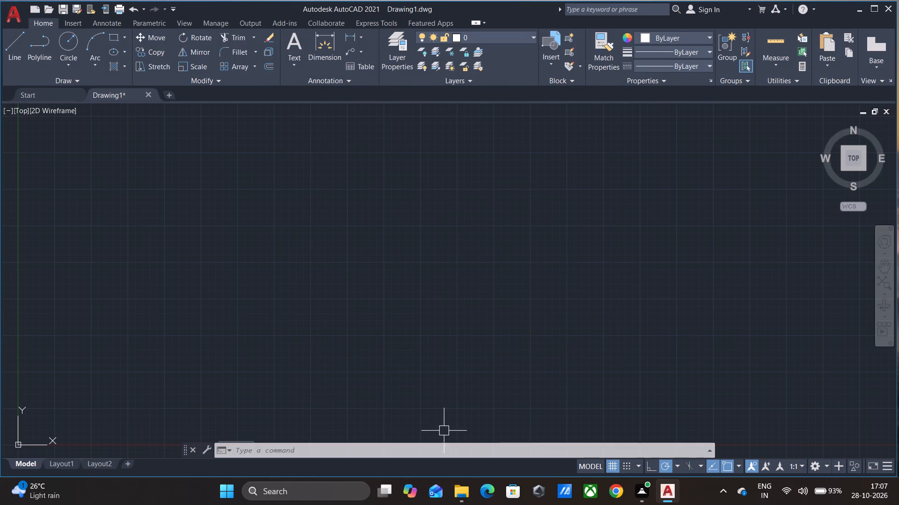
# Switch to File Explorer and copy image 13 from the lasers folder.
pyautogui.click(454, 491)
pyautogui.rightClick(725, 122)
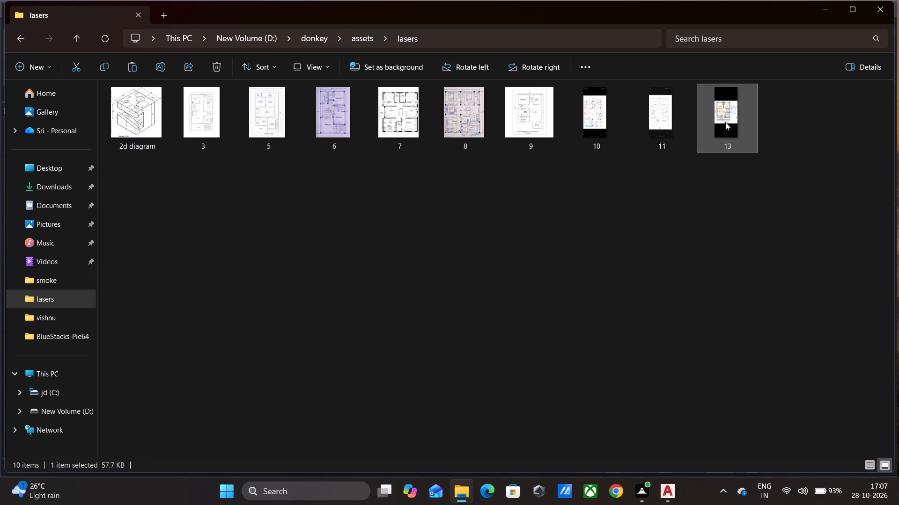
pyautogui.click(579, 13)
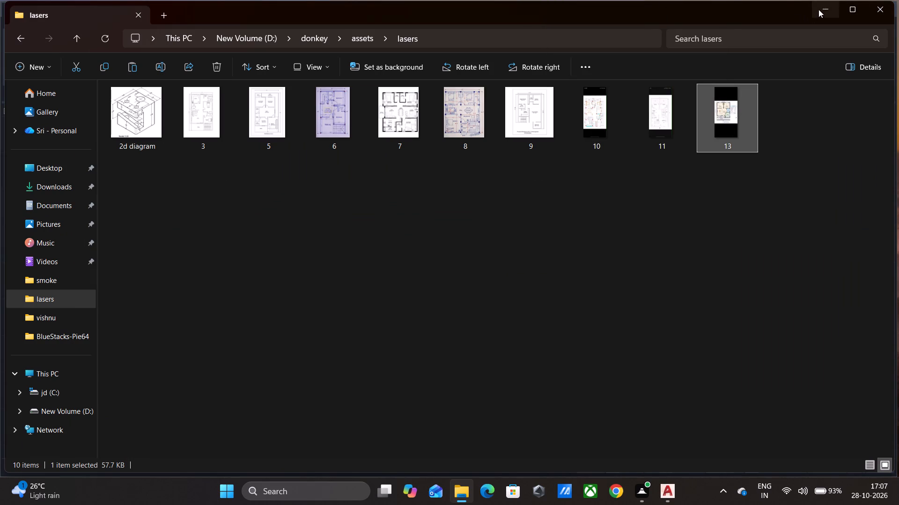
pyautogui.click(818, 9)
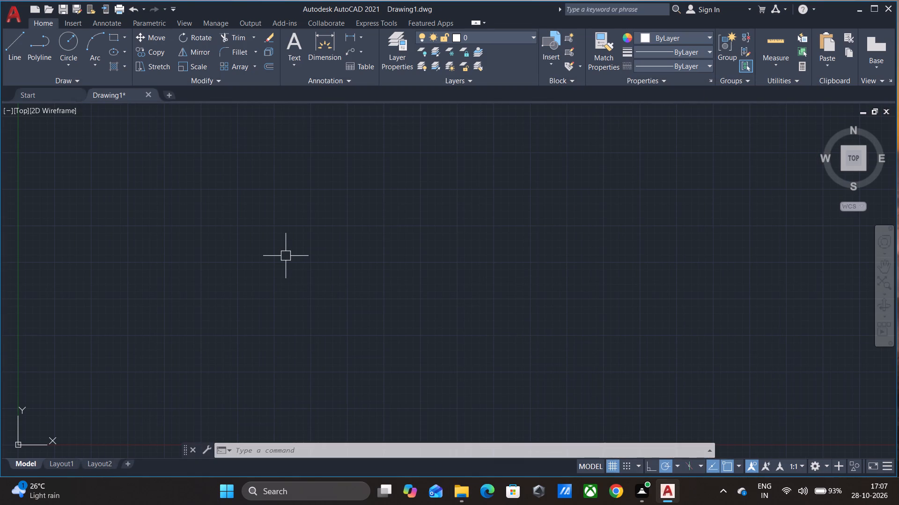
# Paste the copied floor-plan image into the AutoCAD drawing, picking its insertion point, an enlarged scale and an upright rotation.
pyautogui.hotkey('ctrl', 'v')
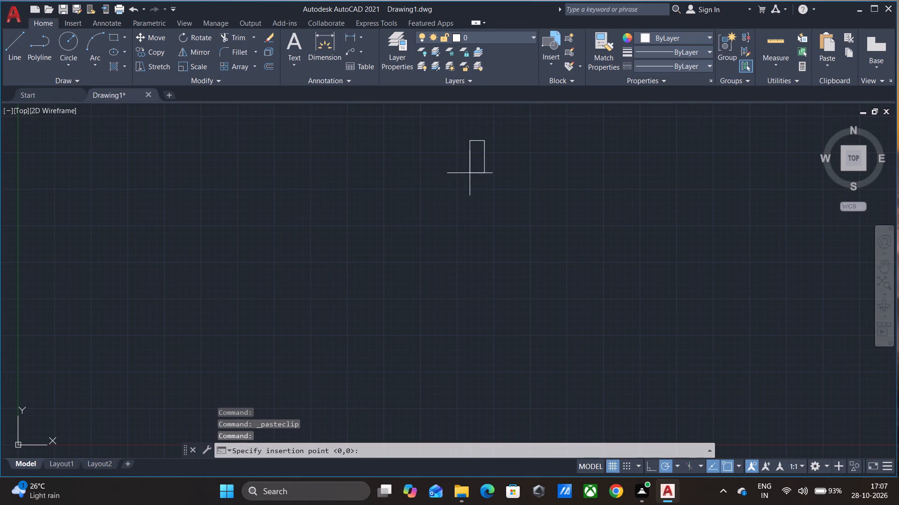
pyautogui.click(352, 269)
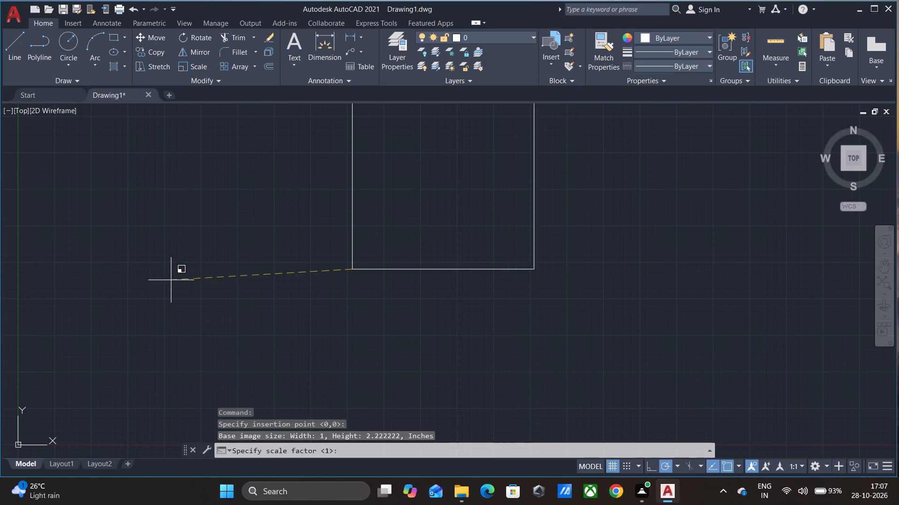
pyautogui.click(131, 274)
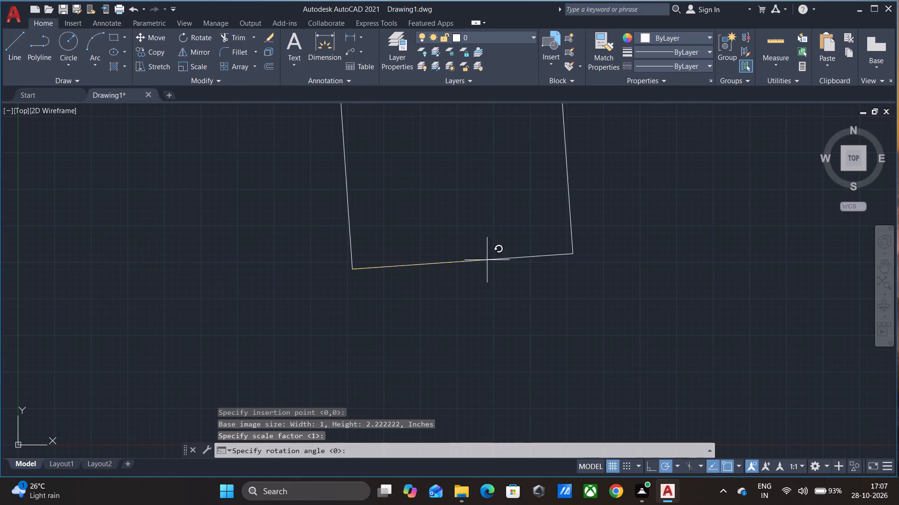
pyautogui.click(661, 266)
# Draw a 30' horizontal line in the empty area to the right of the floor-plan image, level with the plan's top wall.
pyautogui.scroll(-1, 663, 262)
pyautogui.moveTo(663, 262); pyautogui.dragTo(480, 354, button='middle')
pyautogui.scroll(2, 457, 219)
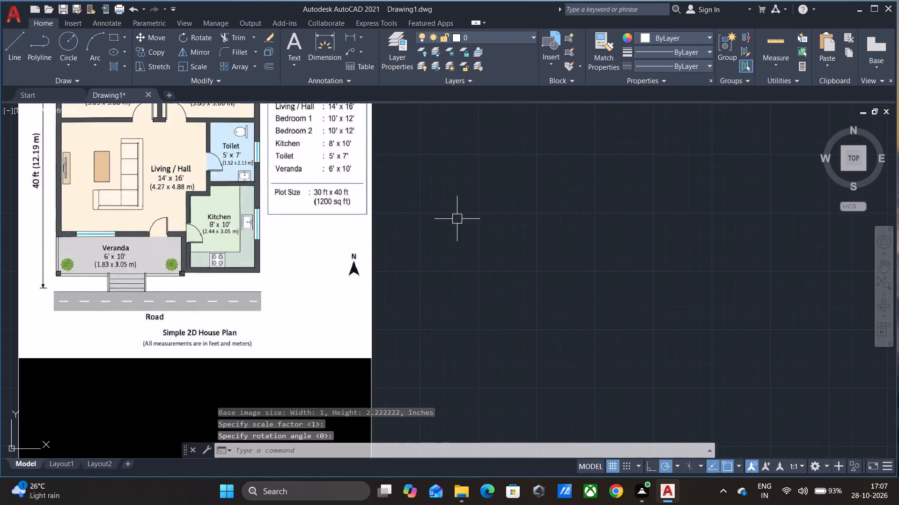
pyautogui.moveTo(457, 217); pyautogui.dragTo(523, 346, button='middle')
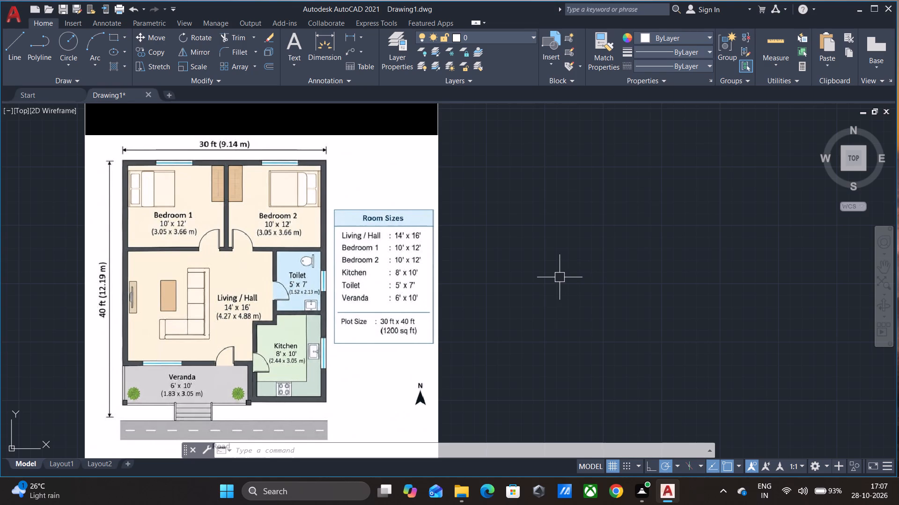
pyautogui.press('l')
pyautogui.press('Return')
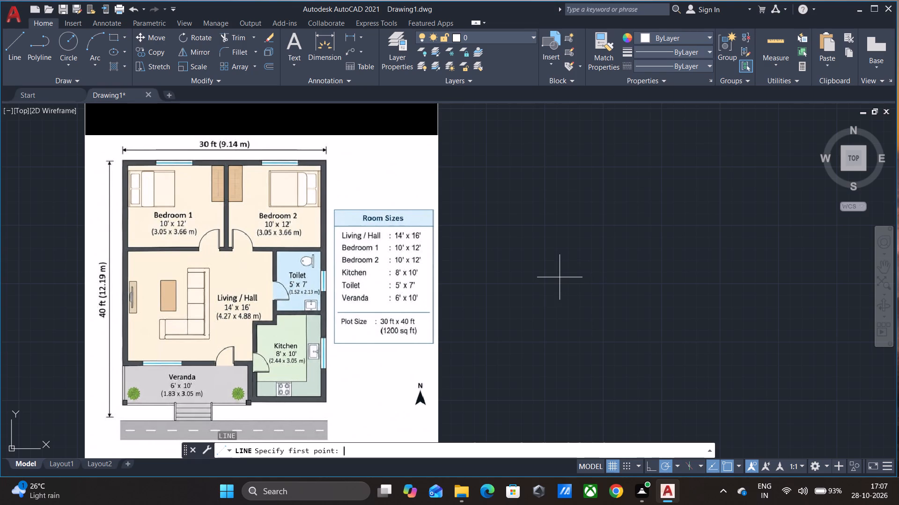
pyautogui.click(493, 160)
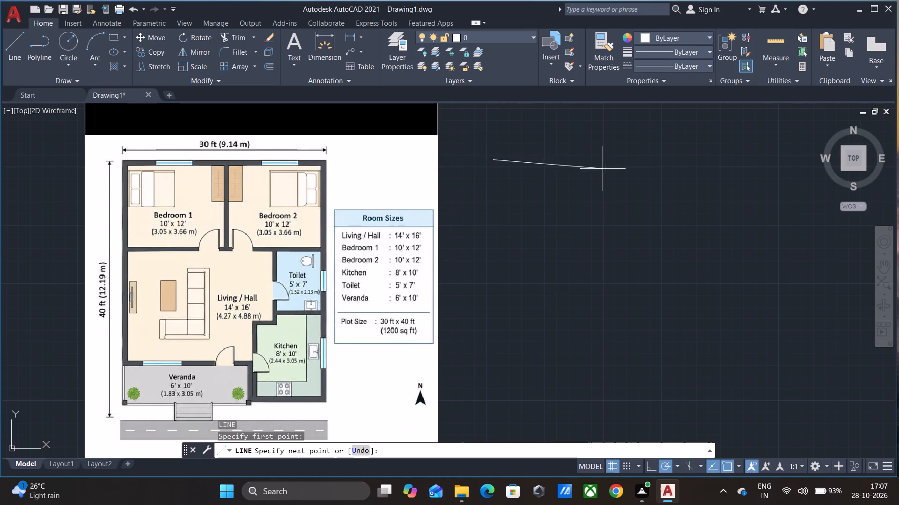
pyautogui.write("30'")
pyautogui.press('Return')
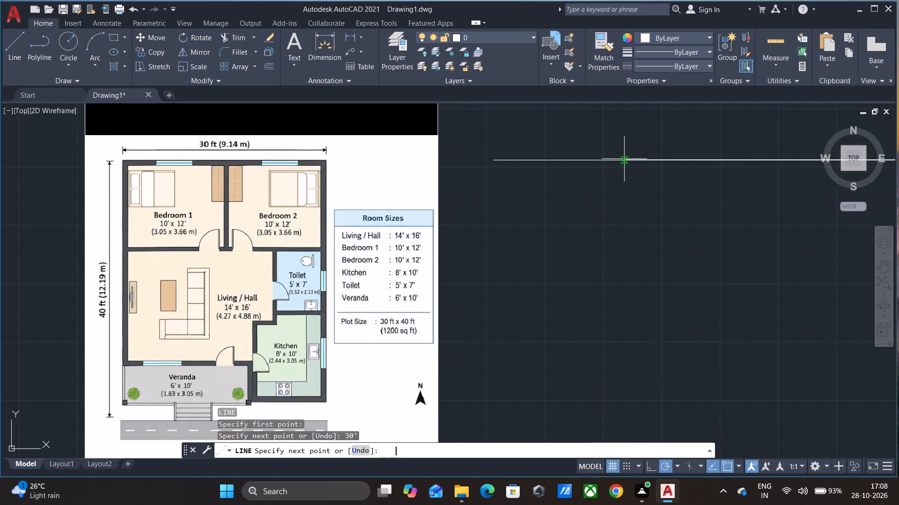
pyautogui.press('Escape')
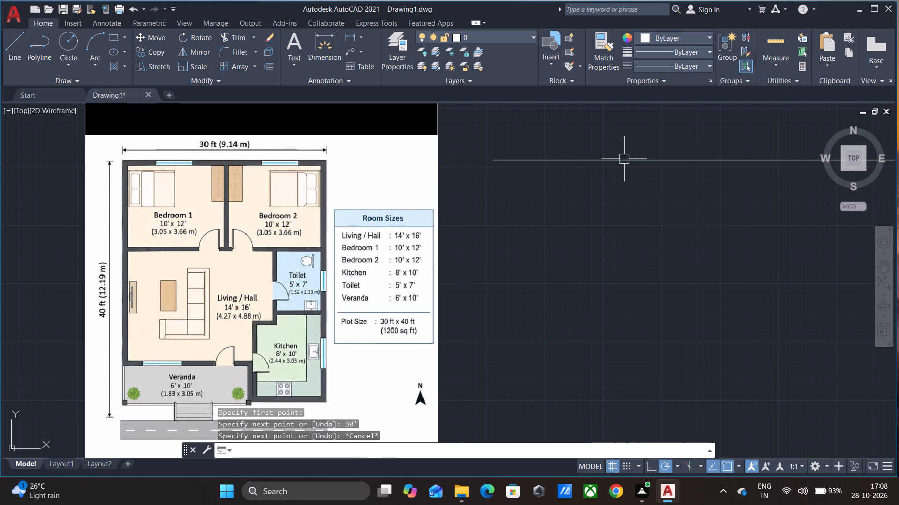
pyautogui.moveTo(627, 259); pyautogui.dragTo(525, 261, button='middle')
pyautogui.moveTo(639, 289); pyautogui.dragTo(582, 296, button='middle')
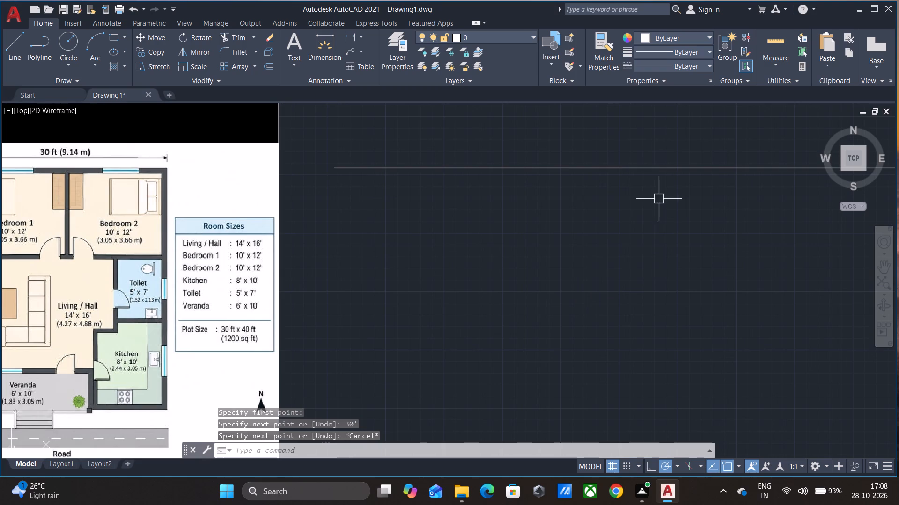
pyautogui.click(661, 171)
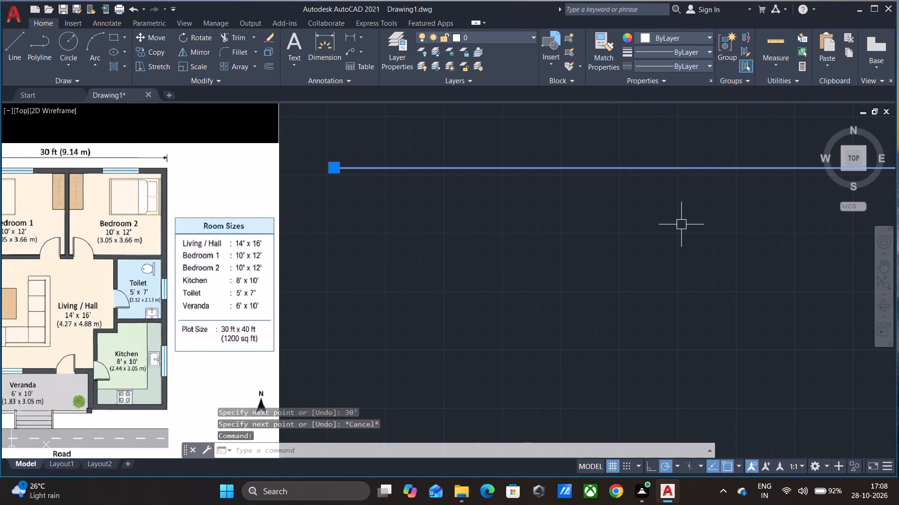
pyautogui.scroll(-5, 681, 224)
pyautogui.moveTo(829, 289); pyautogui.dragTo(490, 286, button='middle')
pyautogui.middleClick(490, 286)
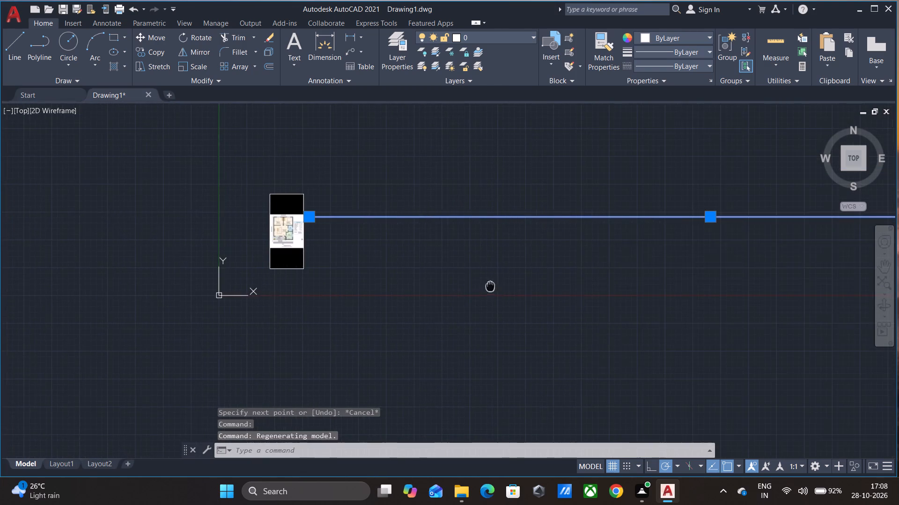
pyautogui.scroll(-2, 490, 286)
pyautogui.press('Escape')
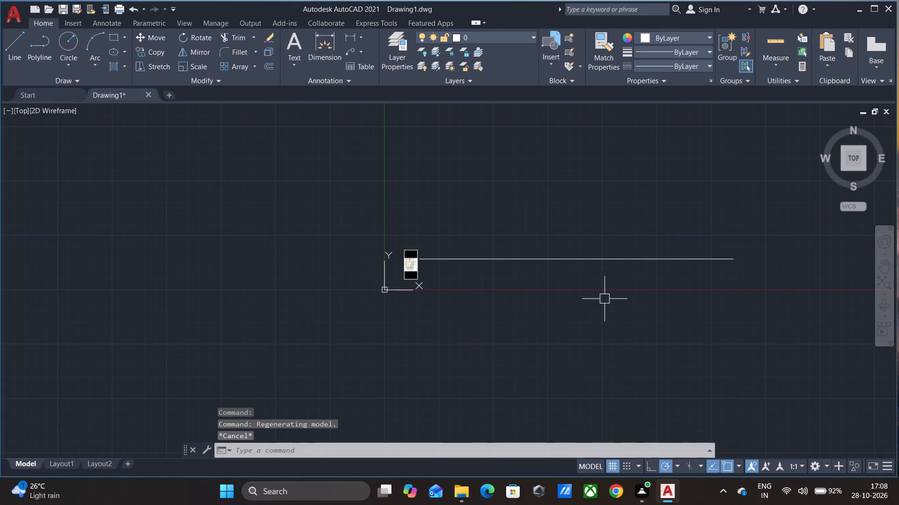
# Move the UCS origin down and to the left, well clear of the floor-plan image.
pyautogui.scroll(2, 501, 291)
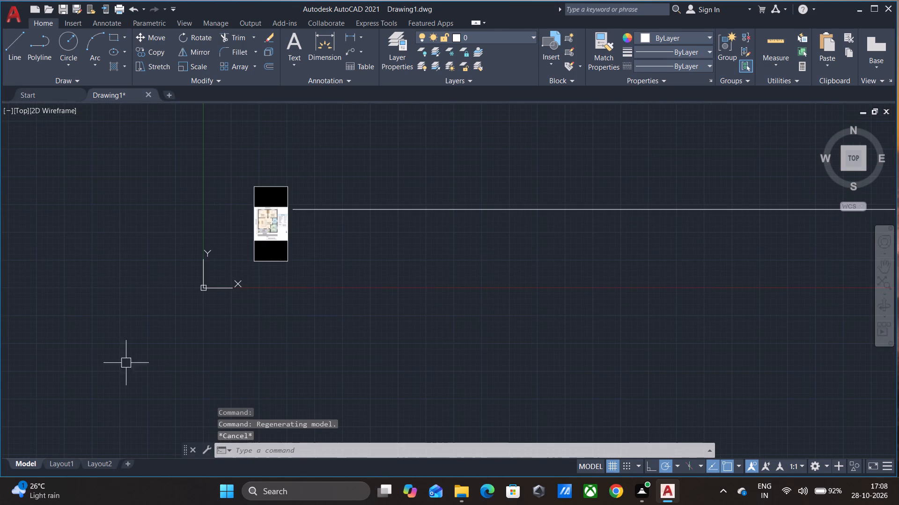
pyautogui.click(202, 289)
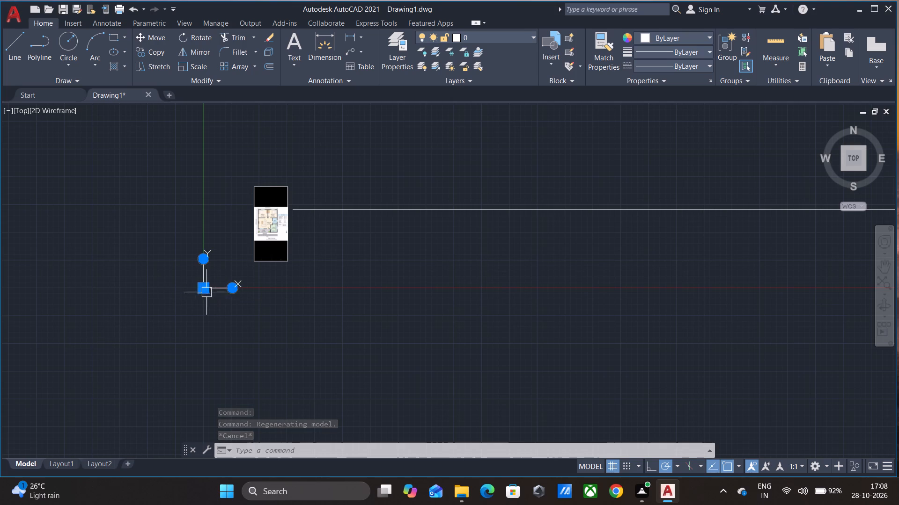
pyautogui.click(203, 291)
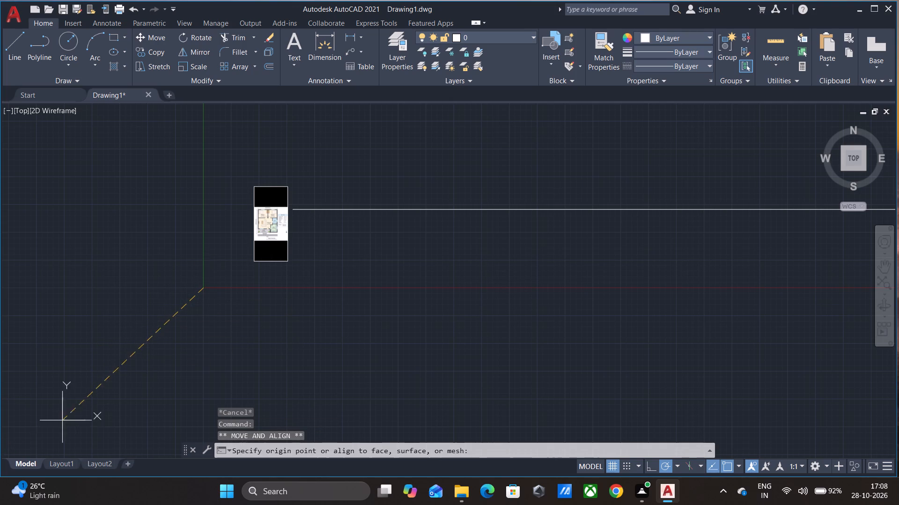
pyautogui.click(31, 435)
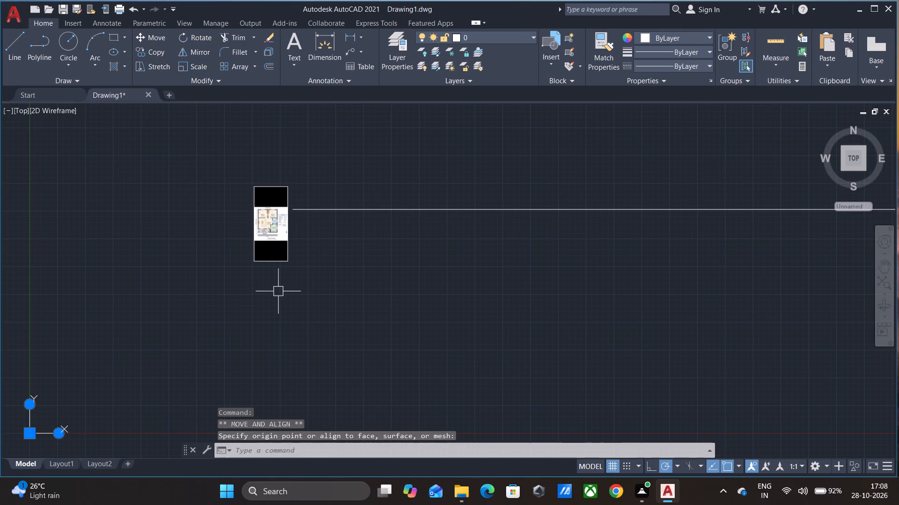
pyautogui.moveTo(237, 316); pyautogui.dragTo(232, 319, button='middle')
pyautogui.press('Escape')
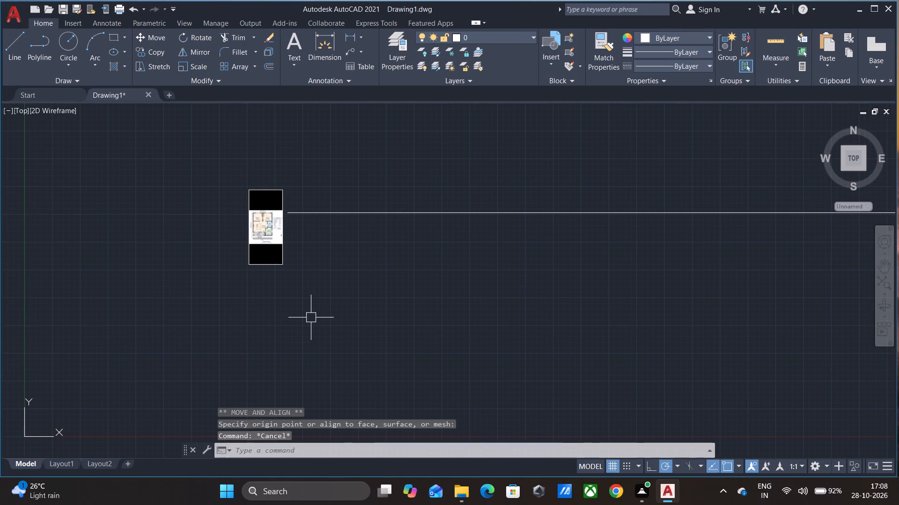
# Move the UCS origin farther down and to the left, away from the floor-plan image and the 30' line.
pyautogui.moveTo(386, 281); pyautogui.dragTo(172, 312, button='middle')
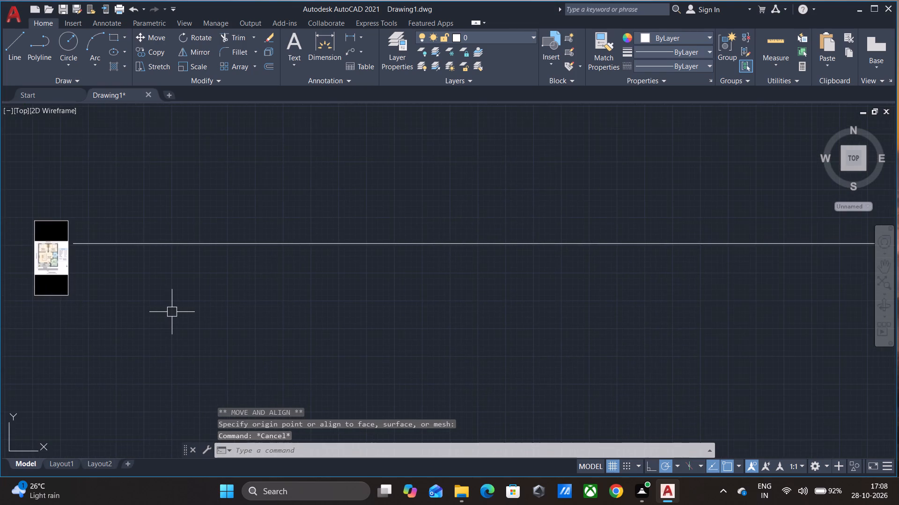
pyautogui.scroll(-1, 172, 312)
pyautogui.scroll(1, 231, 312)
pyautogui.moveTo(231, 312); pyautogui.dragTo(252, 307, button='middle')
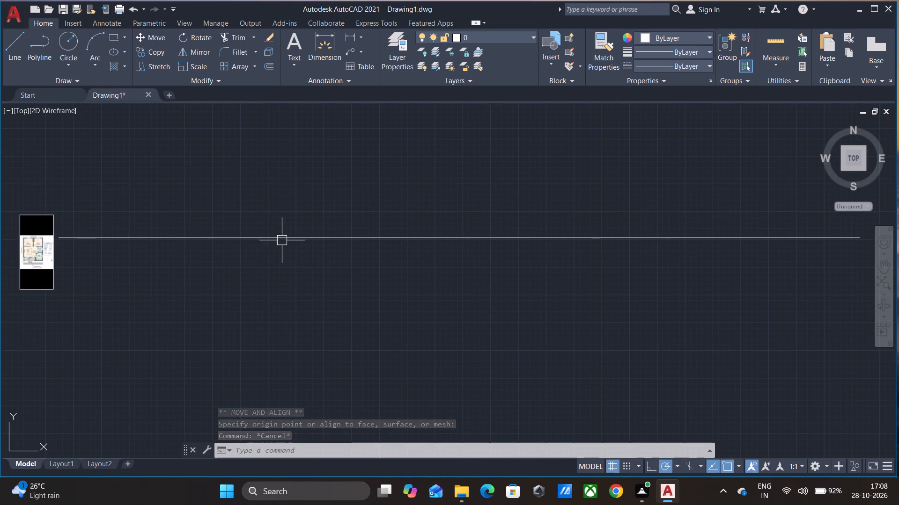
pyautogui.click(281, 238)
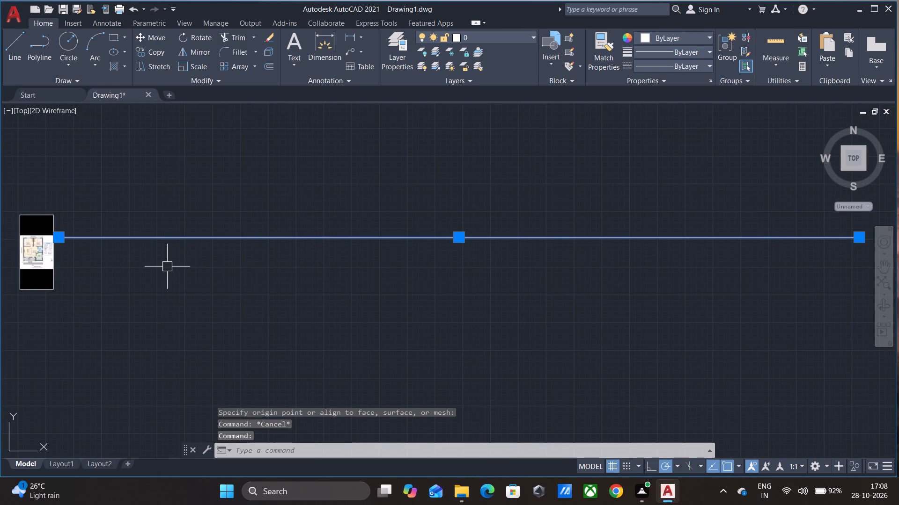
pyautogui.press('Escape')
pyautogui.scroll(-2, 169, 270)
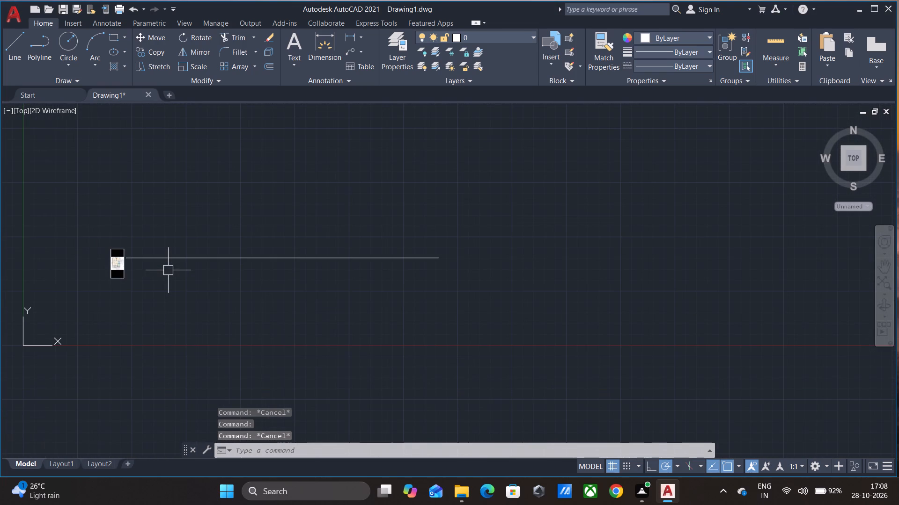
pyautogui.moveTo(154, 303); pyautogui.dragTo(270, 287, button='middle')
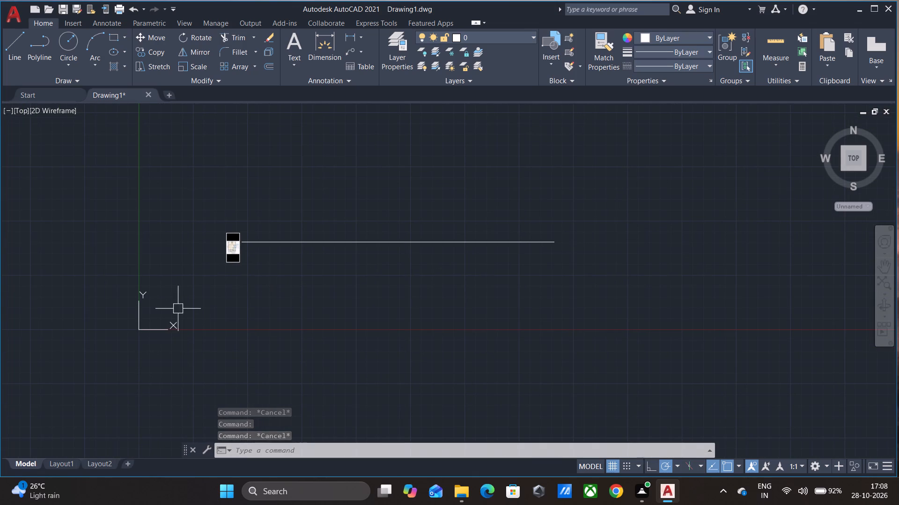
pyautogui.click(147, 325)
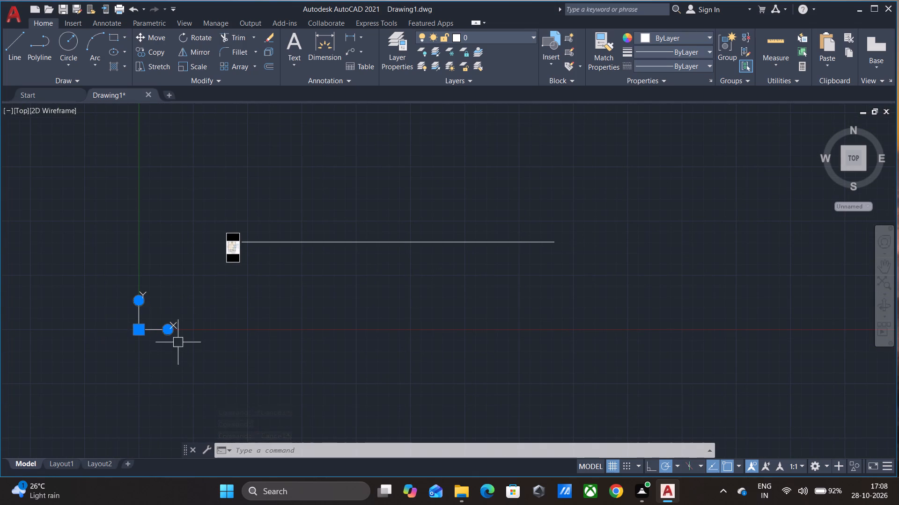
pyautogui.click(139, 329)
pyautogui.click(44, 423)
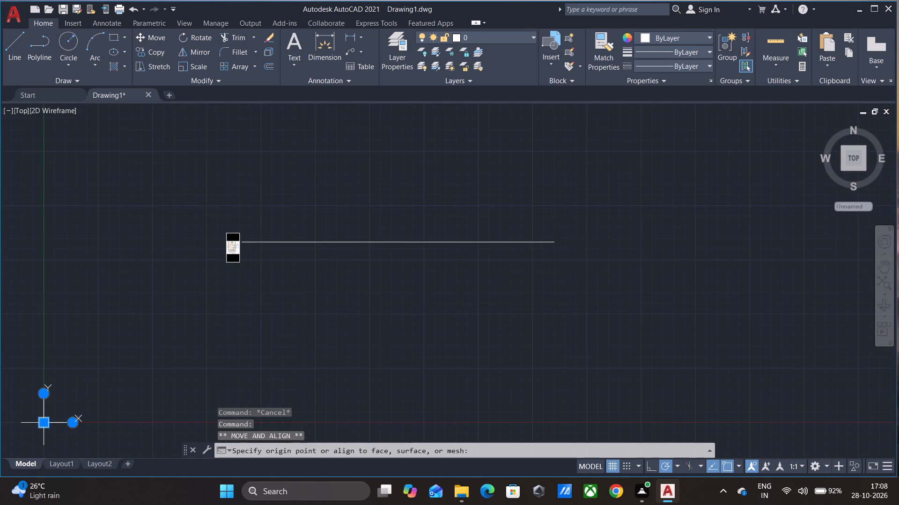
pyautogui.press('Escape')
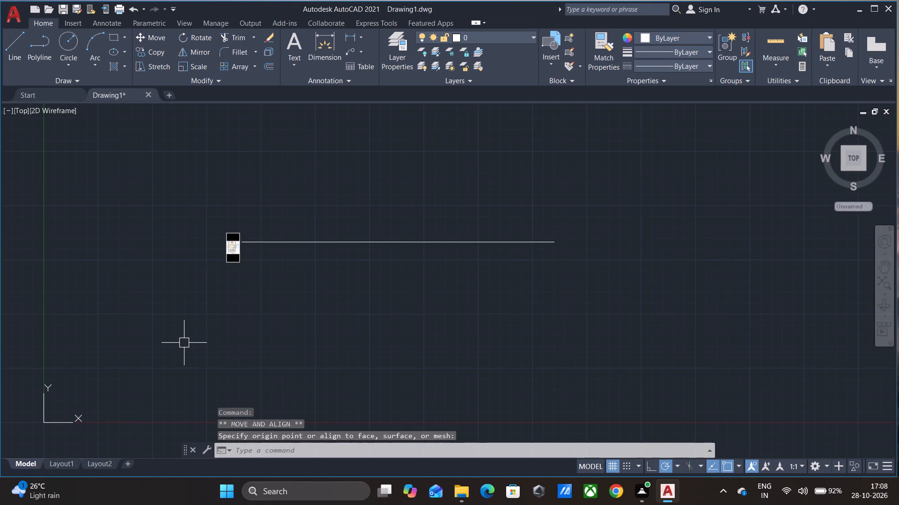
# Enlarge the floor-plan image by stretching its upper-left corner far out to the left.
pyautogui.click(231, 254)
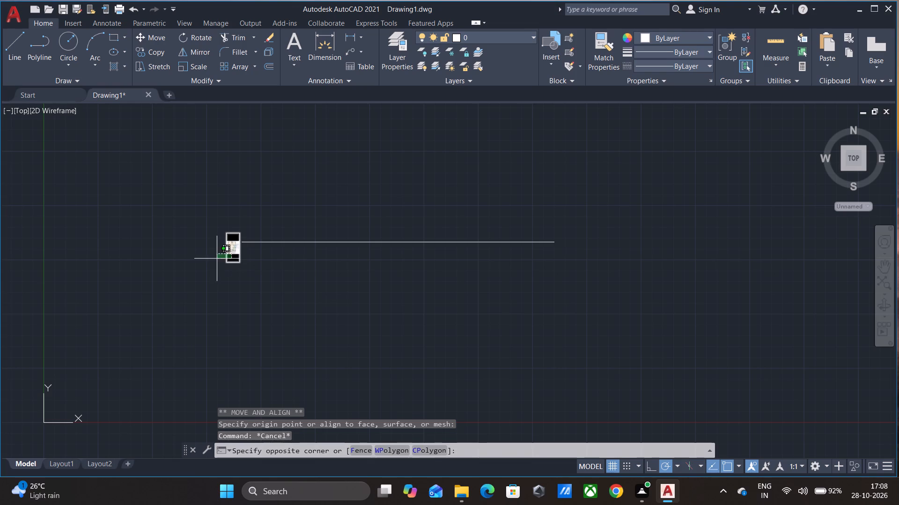
pyautogui.click(216, 270)
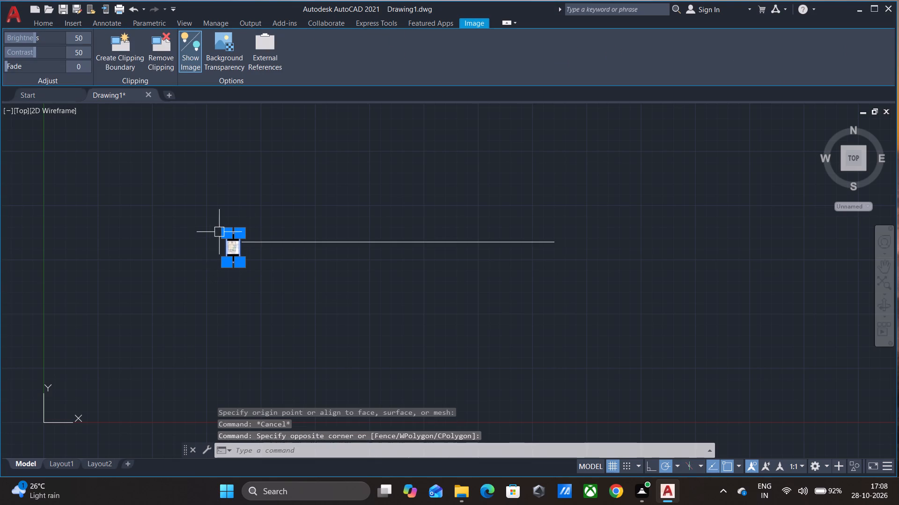
pyautogui.click(222, 231)
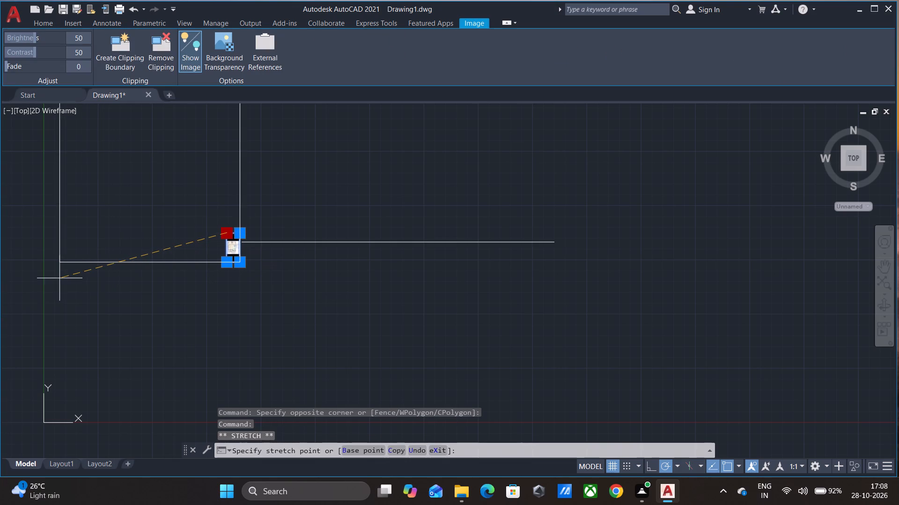
pyautogui.click(27, 288)
pyautogui.moveTo(132, 295); pyautogui.dragTo(147, 362, button='middle')
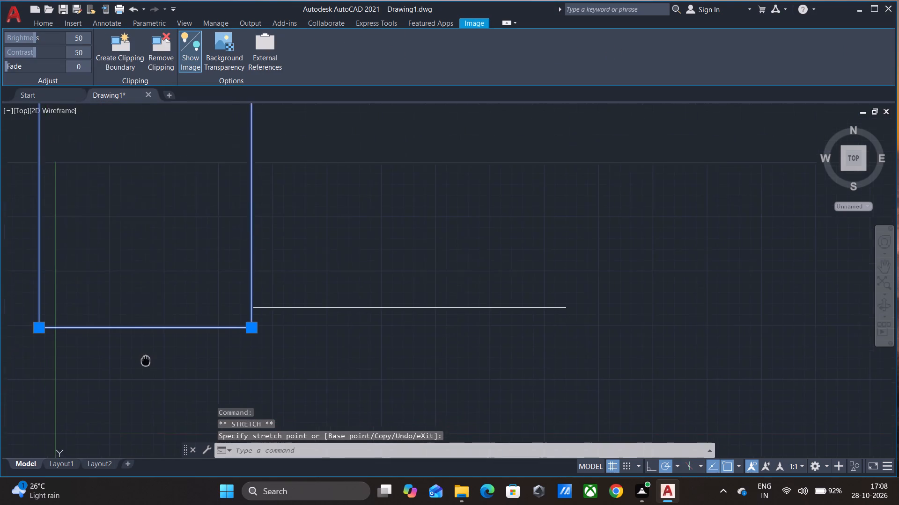
pyautogui.moveTo(147, 362); pyautogui.dragTo(148, 368, button='middle')
pyautogui.moveTo(343, 239); pyautogui.dragTo(343, 349, button='middle')
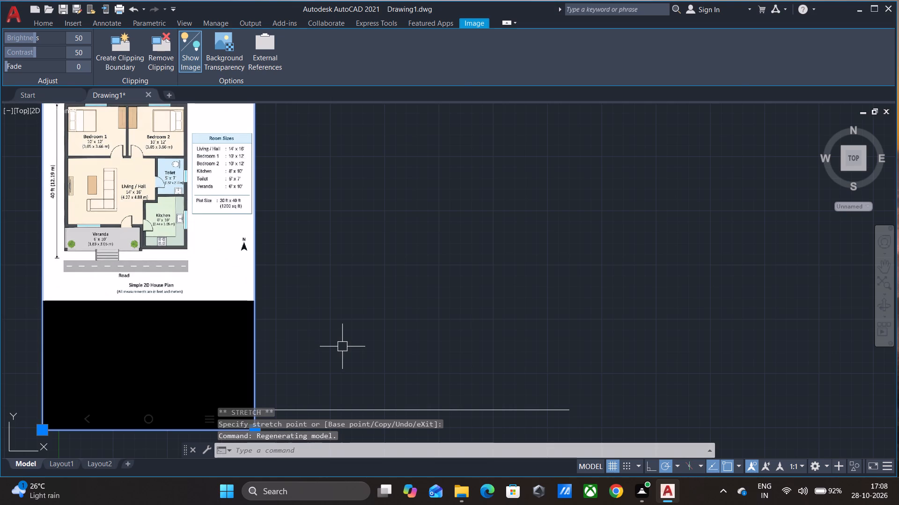
pyautogui.press('Escape')
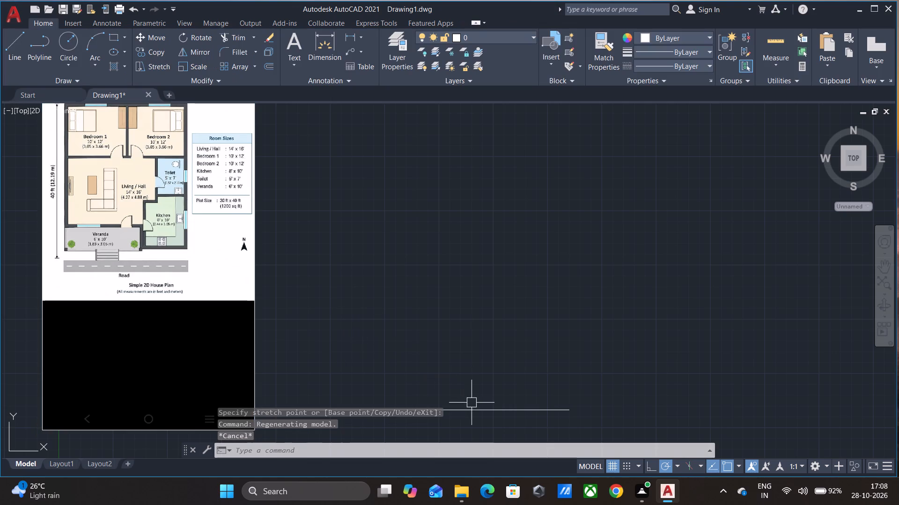
# Move the 30' horizontal line up to the right of the enlarged image, level with the top edge of its white plan sheet.
pyautogui.click(472, 410)
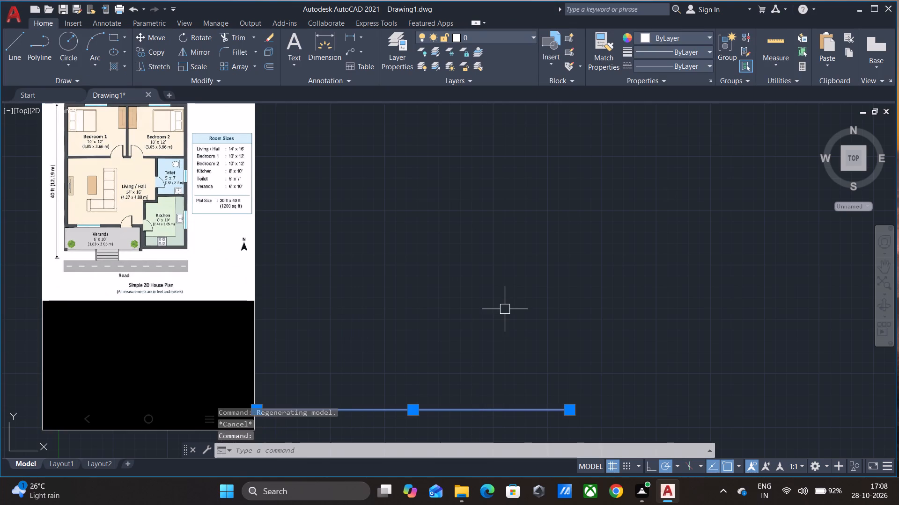
pyautogui.press('m')
pyautogui.press('Return')
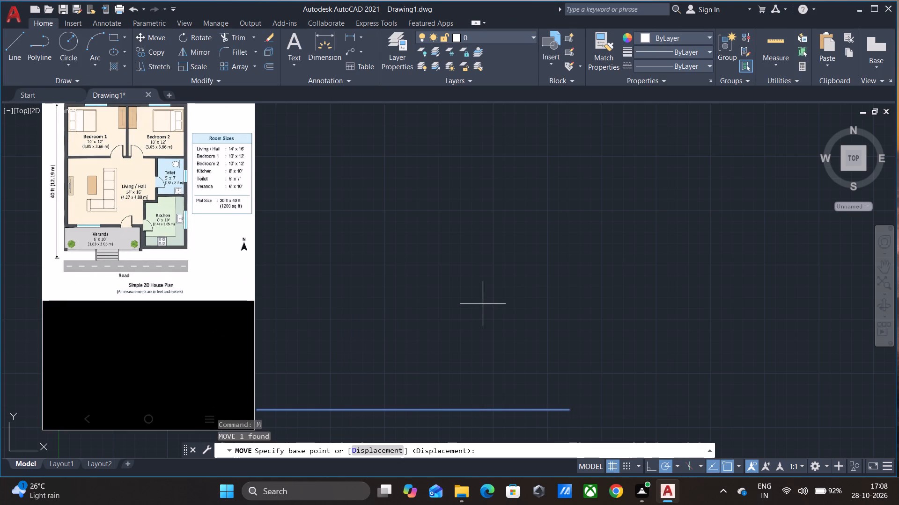
pyautogui.click(400, 411)
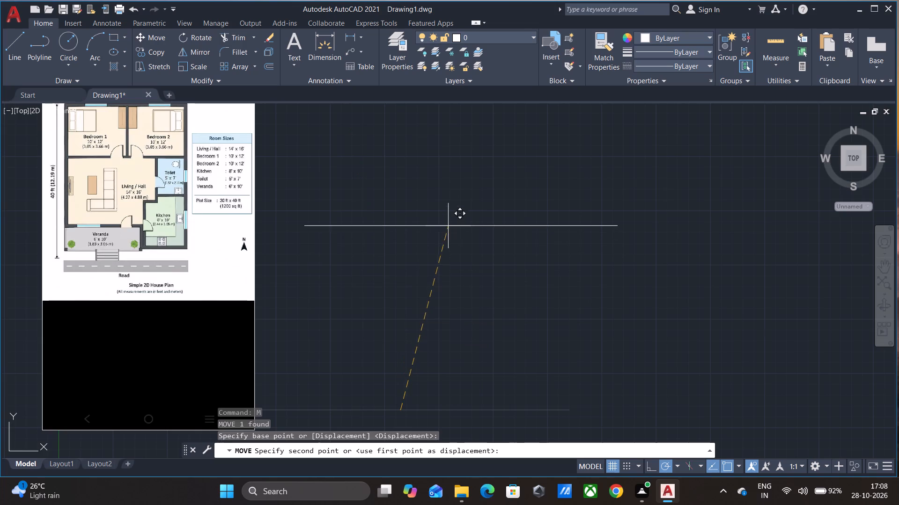
pyautogui.moveTo(448, 225); pyautogui.dragTo(470, 317, button='middle')
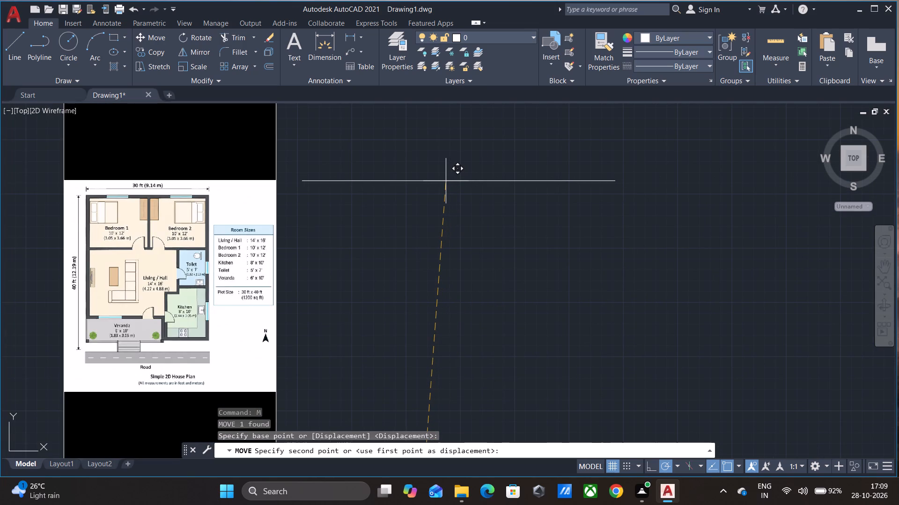
pyautogui.click(446, 181)
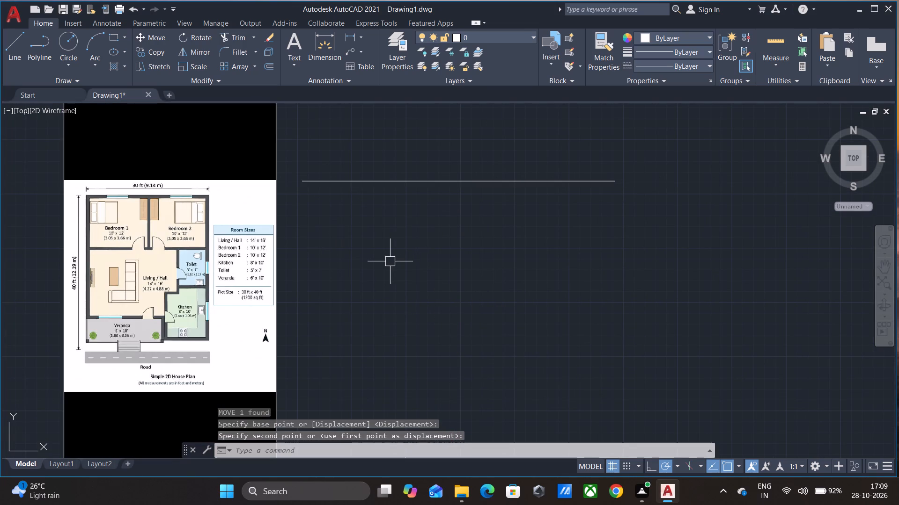
pyautogui.press('Escape')
# Enlarge the floor-plan image again by stretching its upper-left corner farther to the left.
pyautogui.scroll(1, 416, 202)
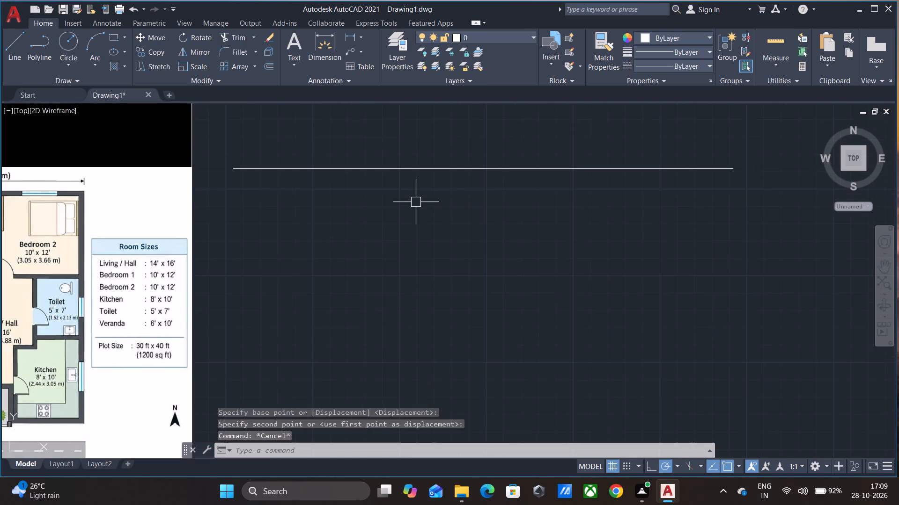
pyautogui.moveTo(416, 202); pyautogui.dragTo(464, 260, button='middle')
pyautogui.moveTo(445, 160); pyautogui.dragTo(476, 180, button='middle')
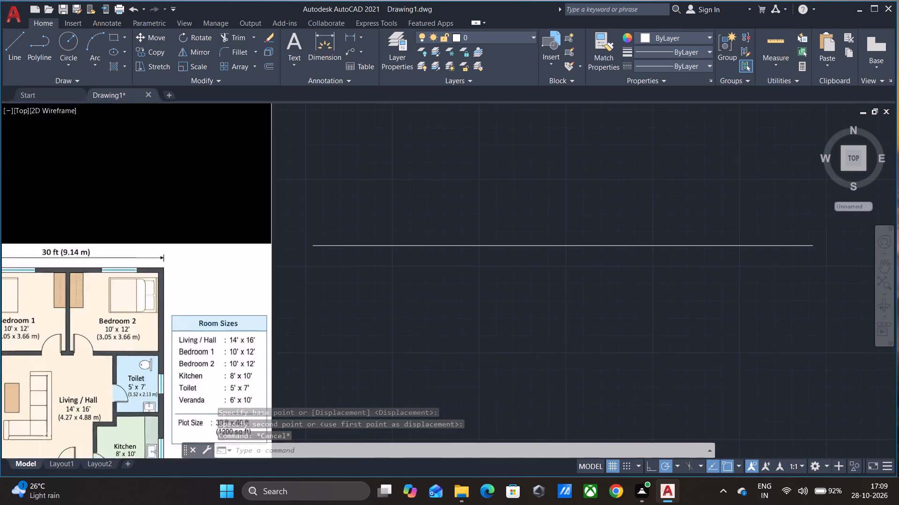
pyautogui.scroll(-2, 477, 180)
pyautogui.moveTo(479, 154); pyautogui.dragTo(488, 248, button='middle')
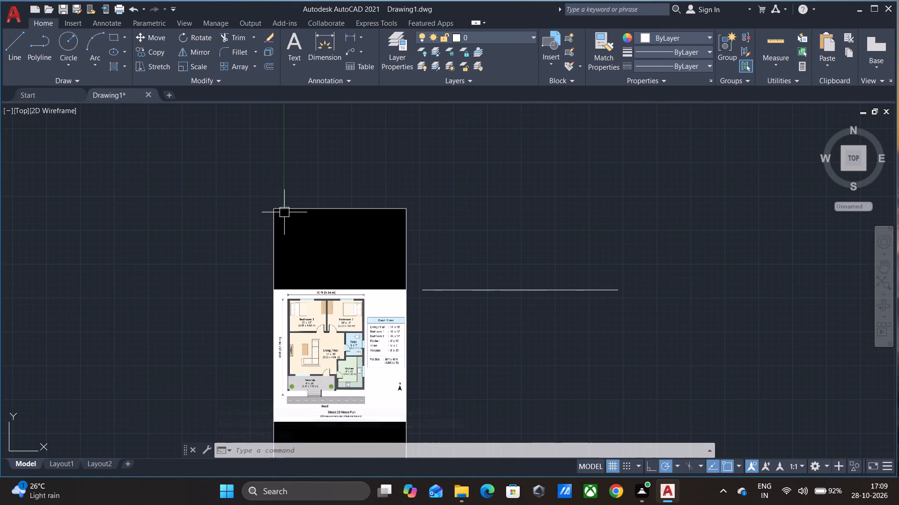
pyautogui.click(274, 207)
pyautogui.moveTo(271, 206); pyautogui.dragTo(251, 206)
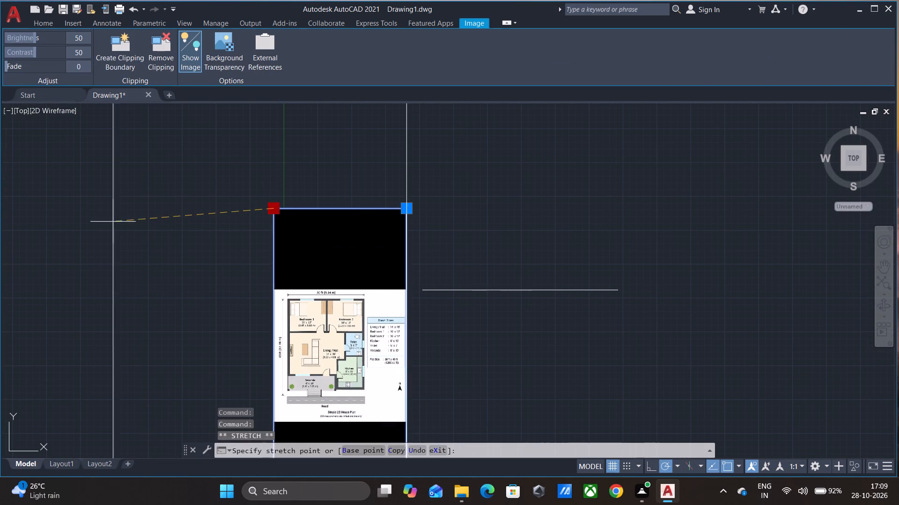
pyautogui.click(118, 223)
pyautogui.moveTo(468, 188); pyautogui.dragTo(400, 284, button='middle')
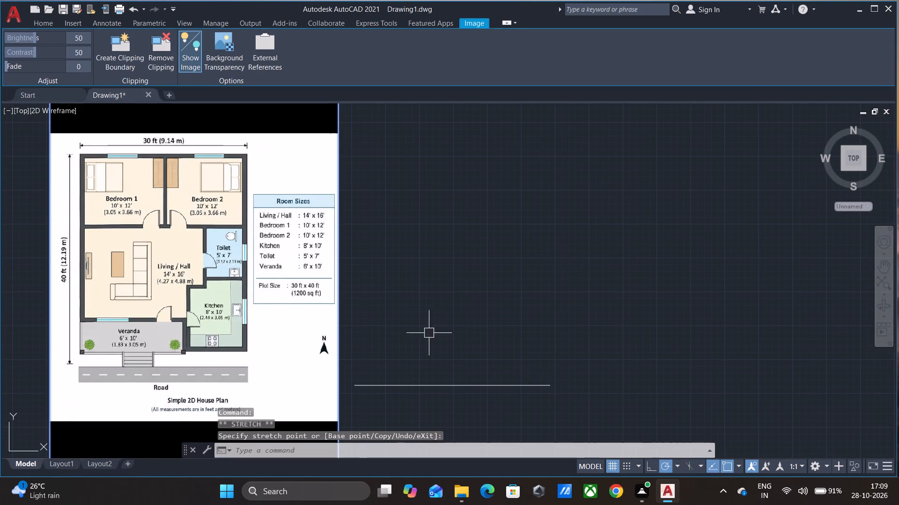
pyautogui.press('Escape')
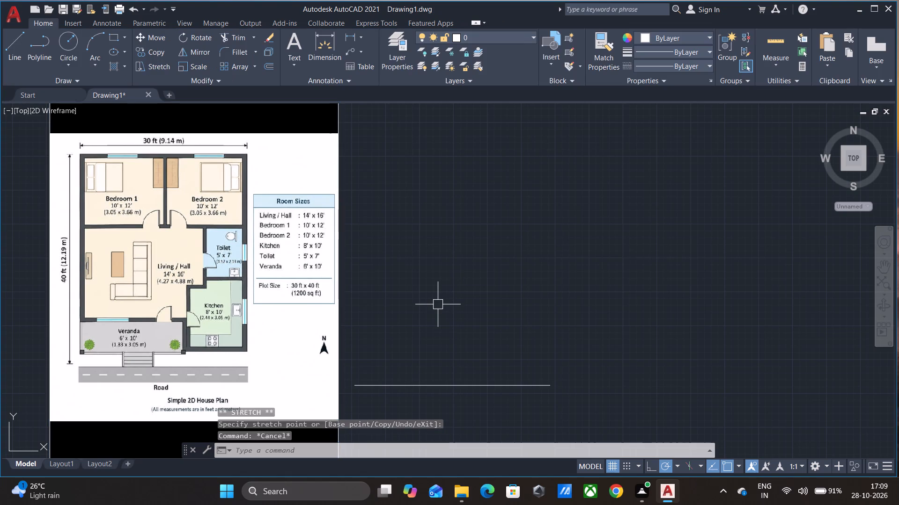
# Move the 30' horizontal line up beside the enlarged image, level with the plan's 30 ft dimension.
pyautogui.click(420, 386)
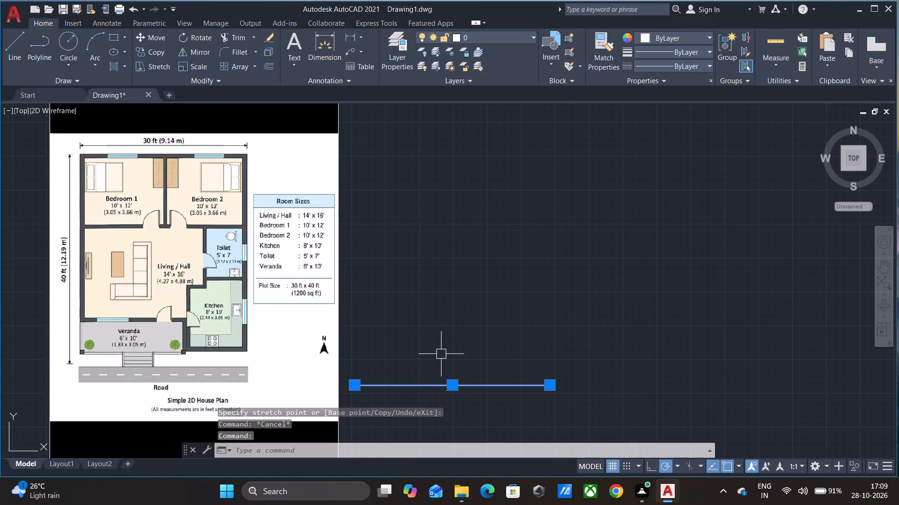
pyautogui.press('m')
pyautogui.press('Return')
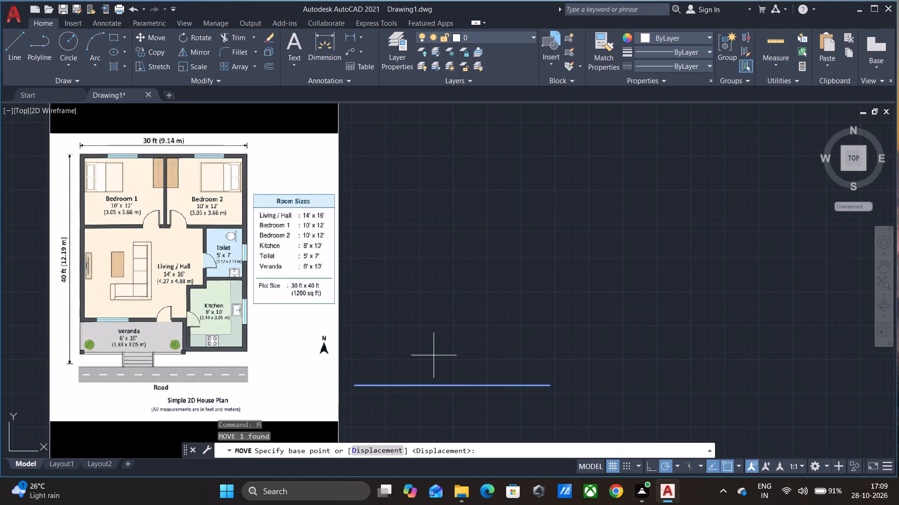
pyautogui.click(417, 384)
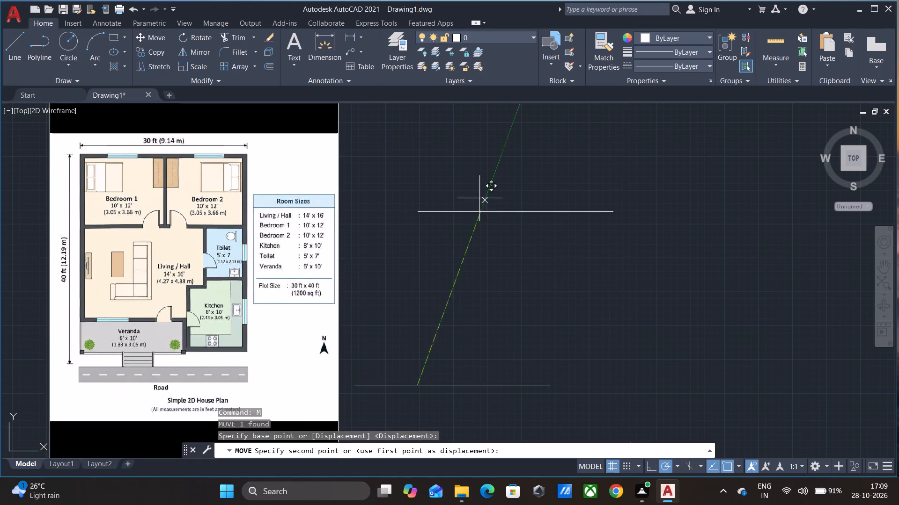
pyautogui.click(441, 144)
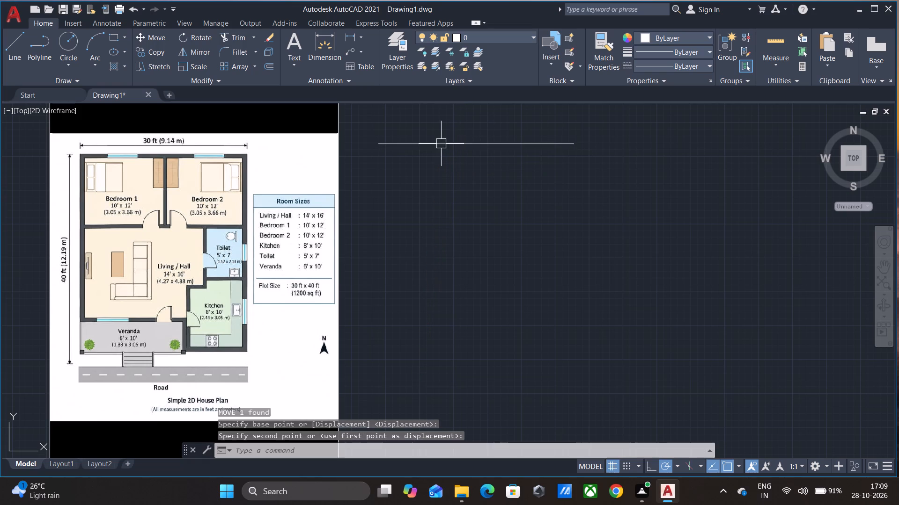
pyautogui.press('Escape')
# Draw a 40' vertical line straight down from the left end of the 30' horizontal line.
pyautogui.press('l')
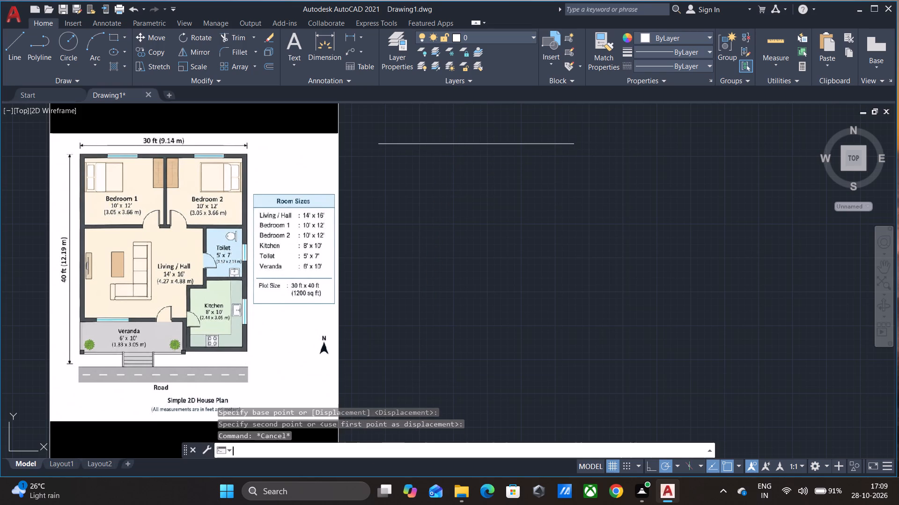
pyautogui.press('Return')
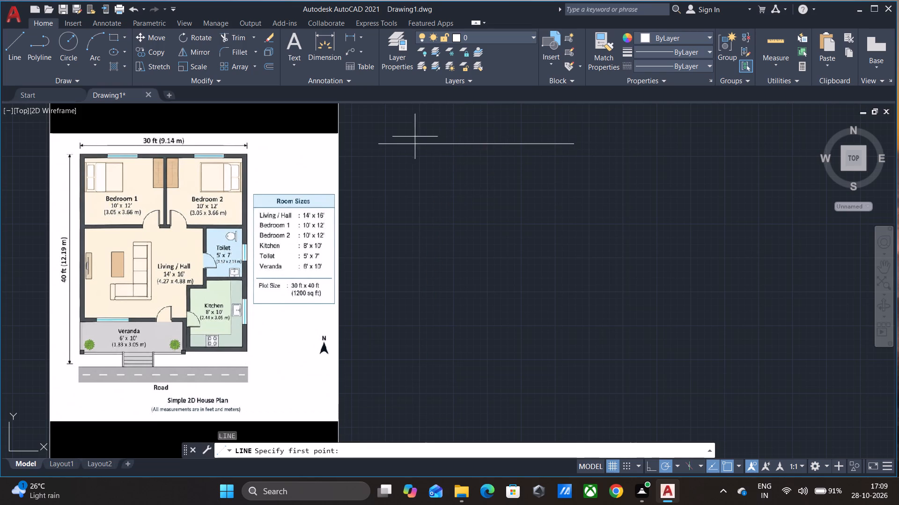
pyautogui.click(379, 144)
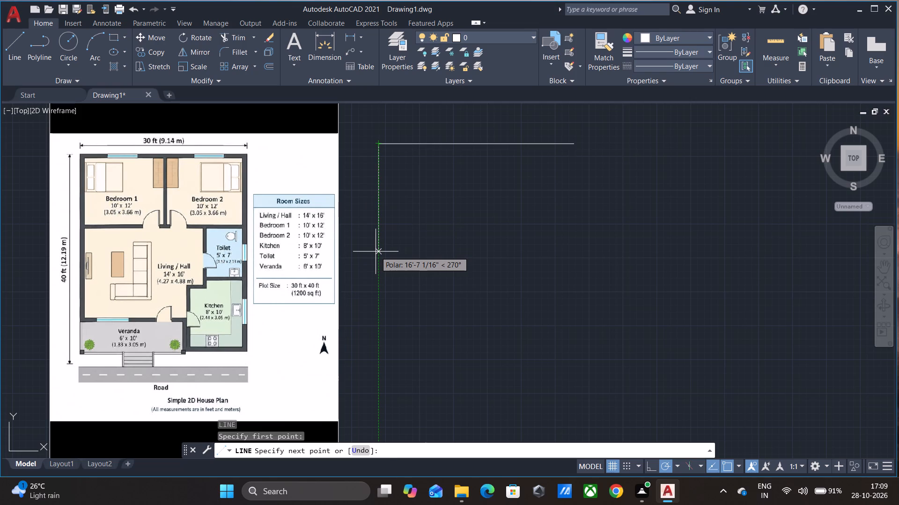
pyautogui.write("40'")
pyautogui.press('Return')
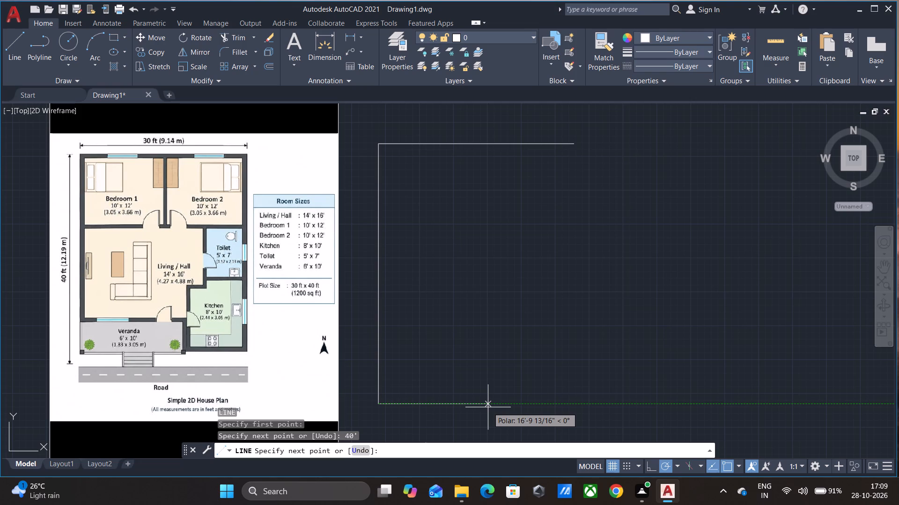
pyautogui.press('Escape')
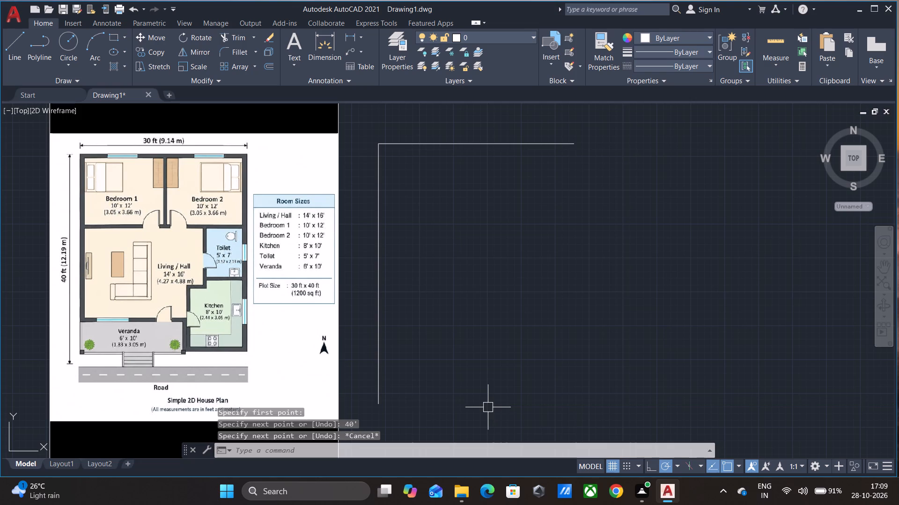
# Draw a 40' vertical line straight down from the right end of the 30' horizontal line.
pyautogui.press('l')
pyautogui.press('Return')
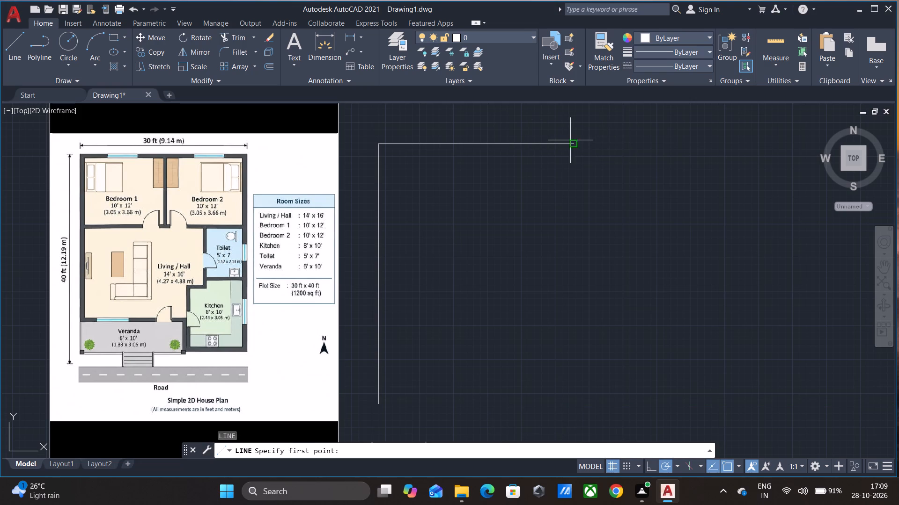
pyautogui.click(573, 142)
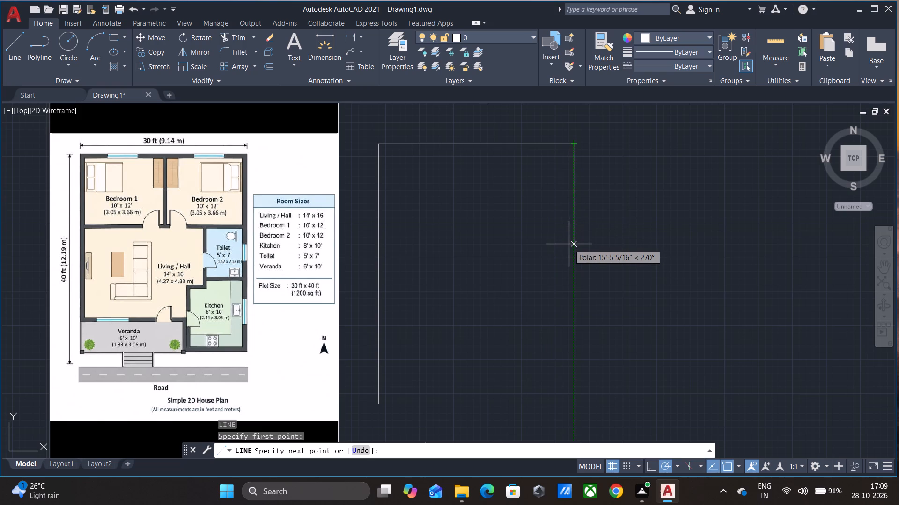
pyautogui.write('40')
pyautogui.press('Return')
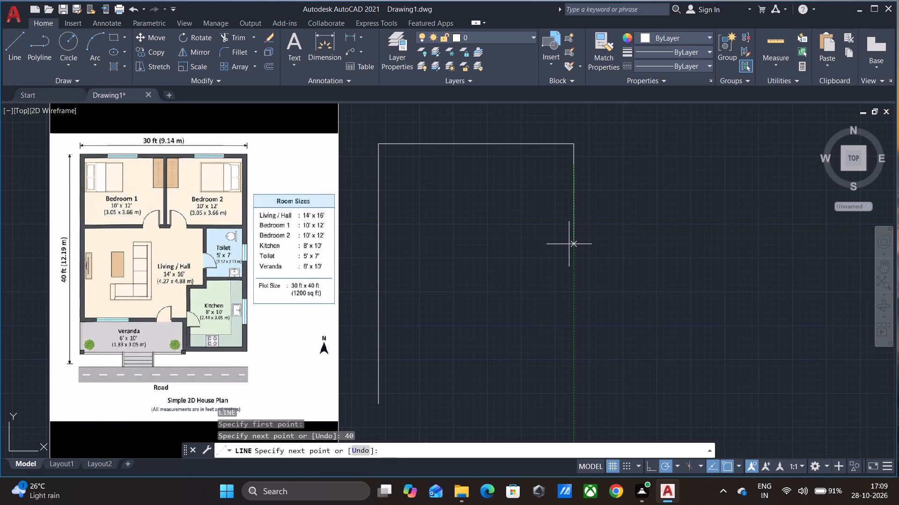
pyautogui.hotkey('ctrl', 'z')
pyautogui.write("40'")
pyautogui.press('Return')
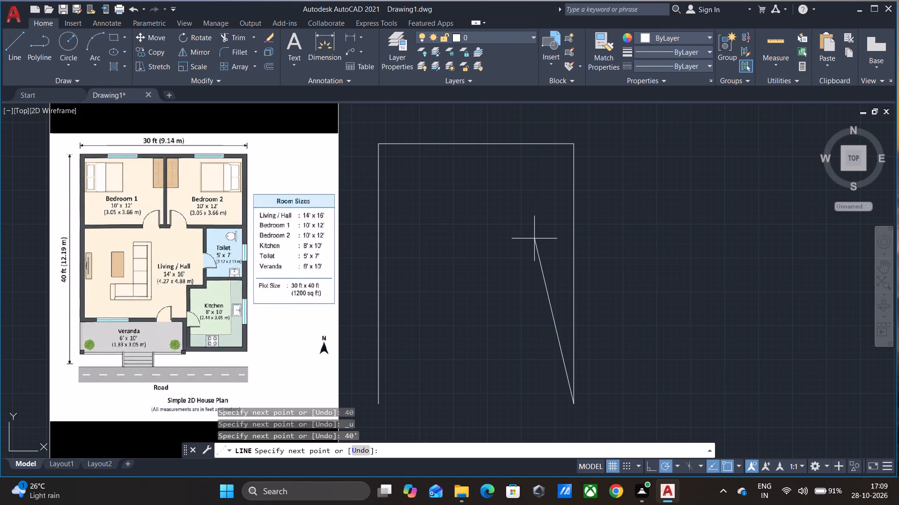
pyautogui.press('Escape')
# Offset the top, left and right boundary lines 9" inward to form the outer wall thickness.
pyautogui.write('o')
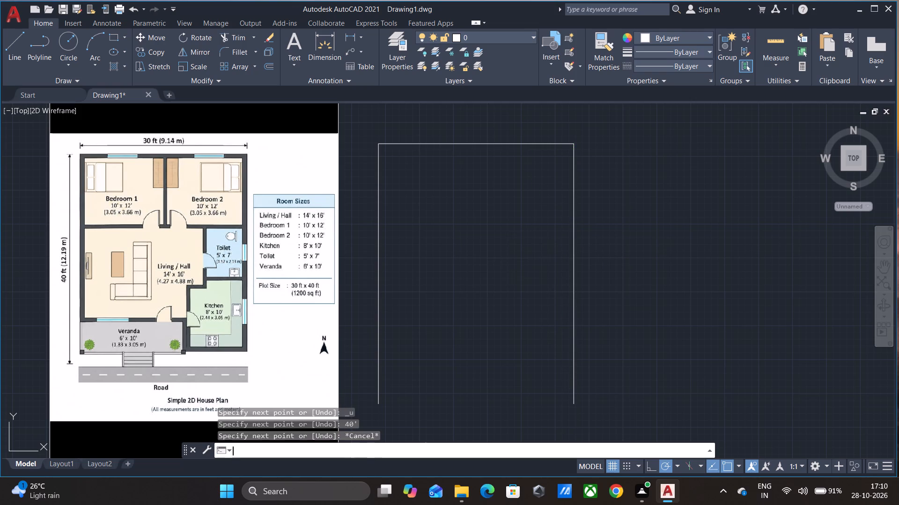
pyautogui.press('space')
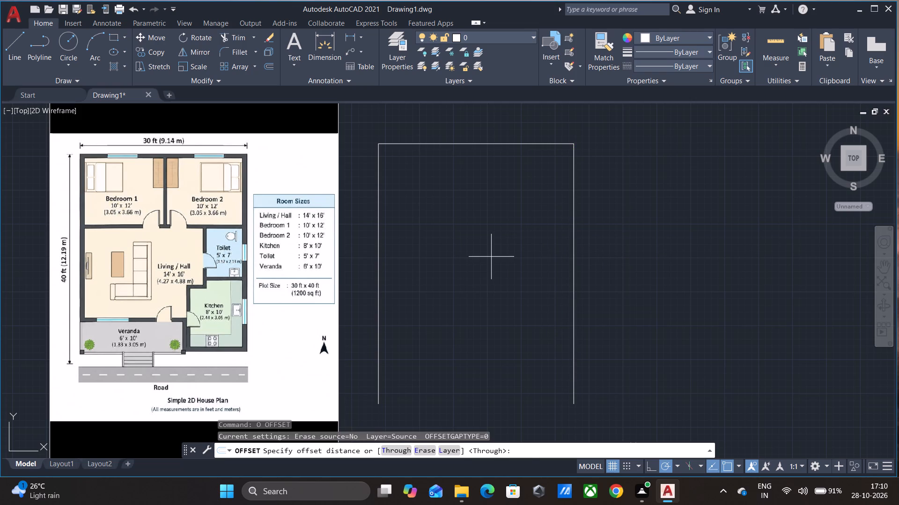
pyautogui.write('9"')
pyautogui.press('Return')
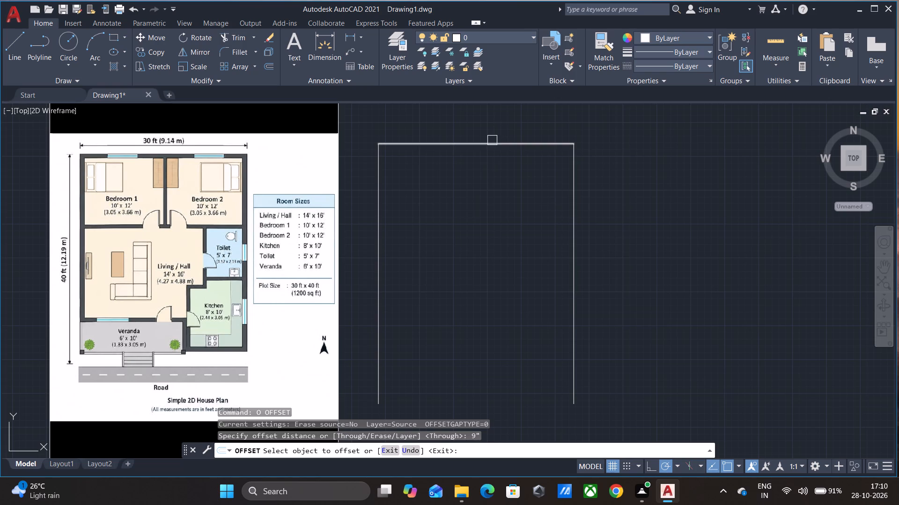
pyautogui.click(492, 141)
pyautogui.click(488, 166)
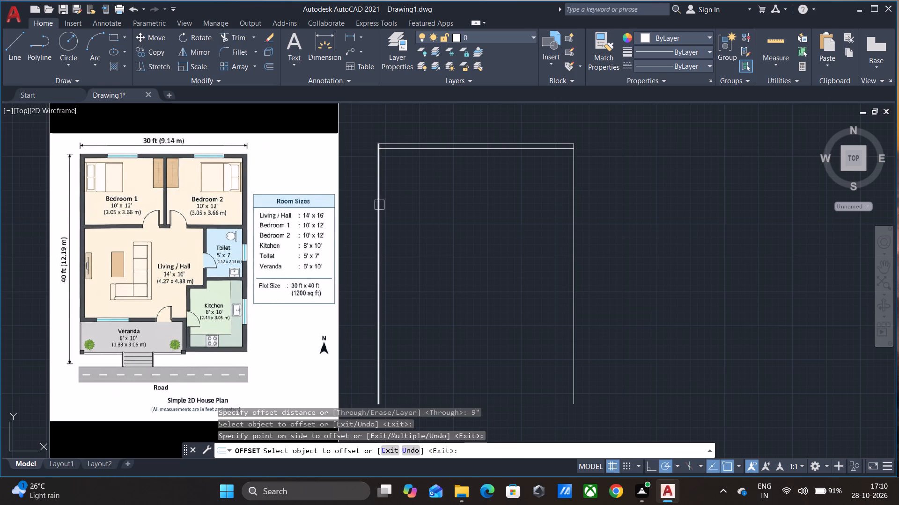
pyautogui.click(379, 205)
pyautogui.click(434, 202)
pyautogui.click(573, 193)
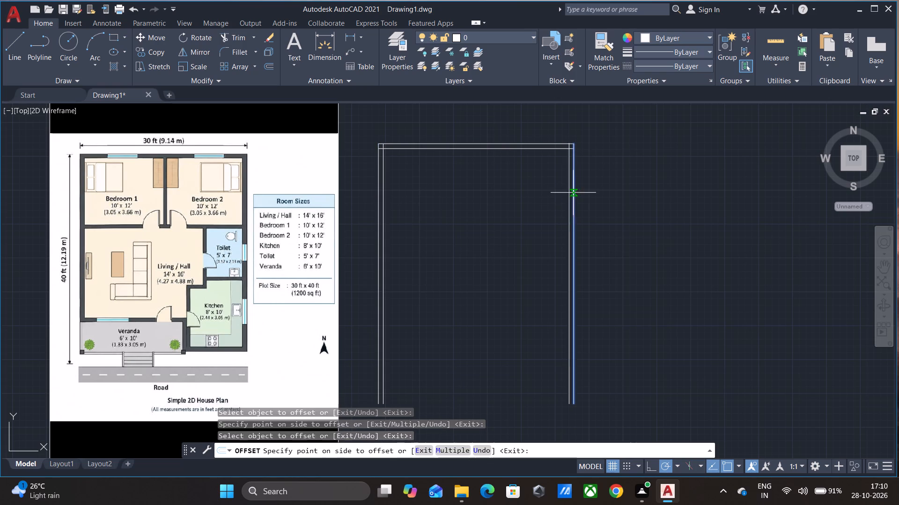
pyautogui.click(486, 194)
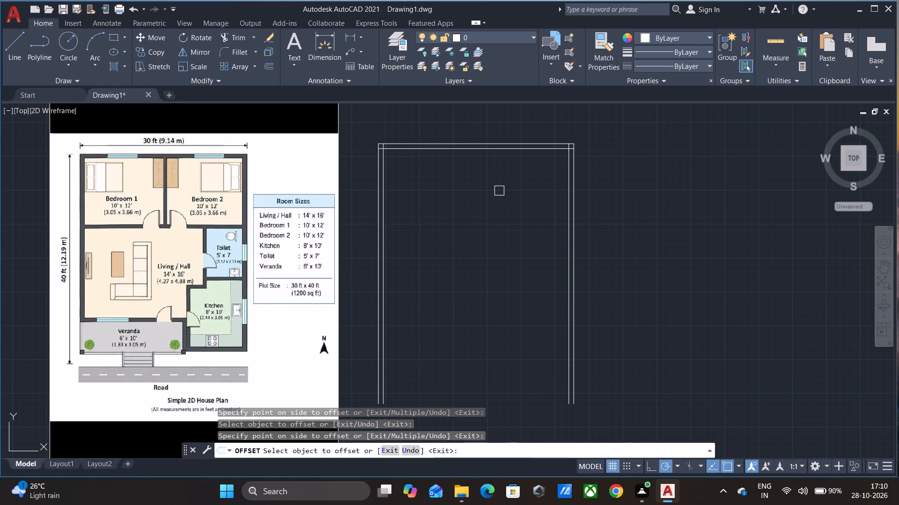
pyautogui.press('Escape')
# Trim the overlapping inner wall line ends at the upper-left corner of the outer walls.
pyautogui.write('tr')
pyautogui.press('space')
pyautogui.press('space')
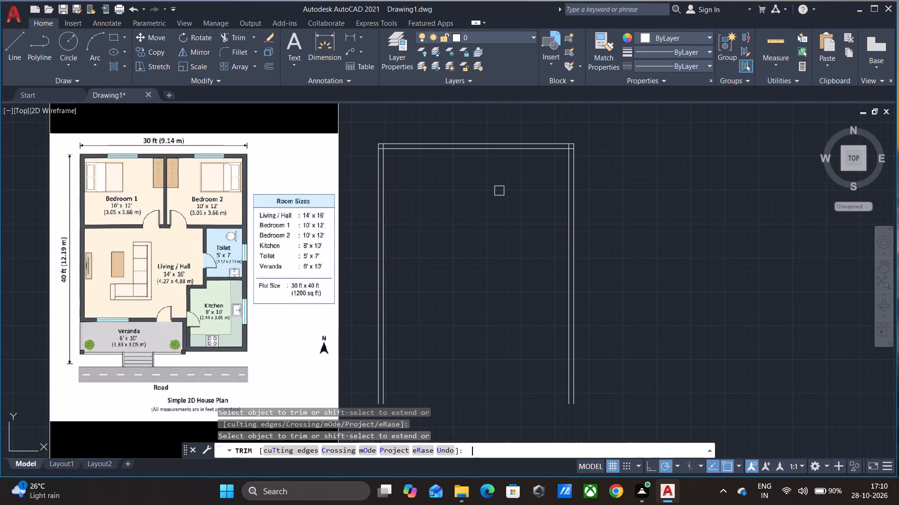
pyautogui.scroll(5, 385, 142)
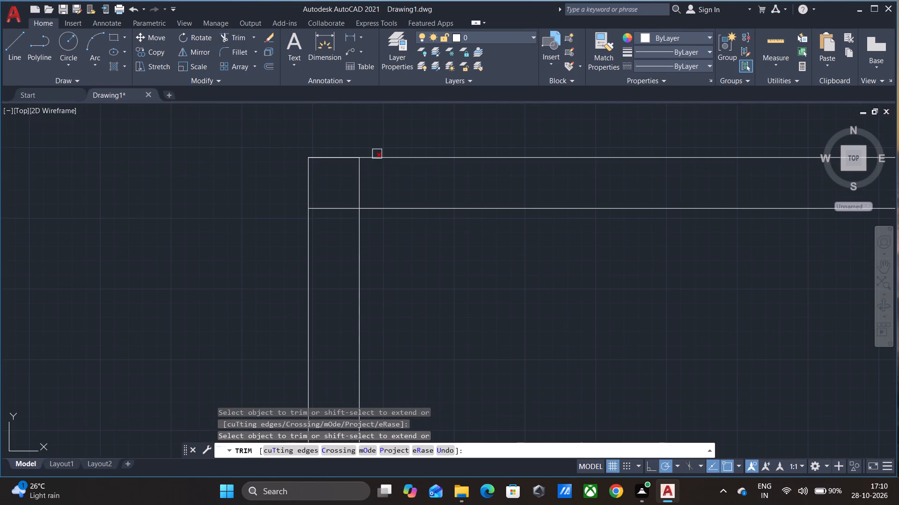
pyautogui.click(361, 184)
pyautogui.click(325, 208)
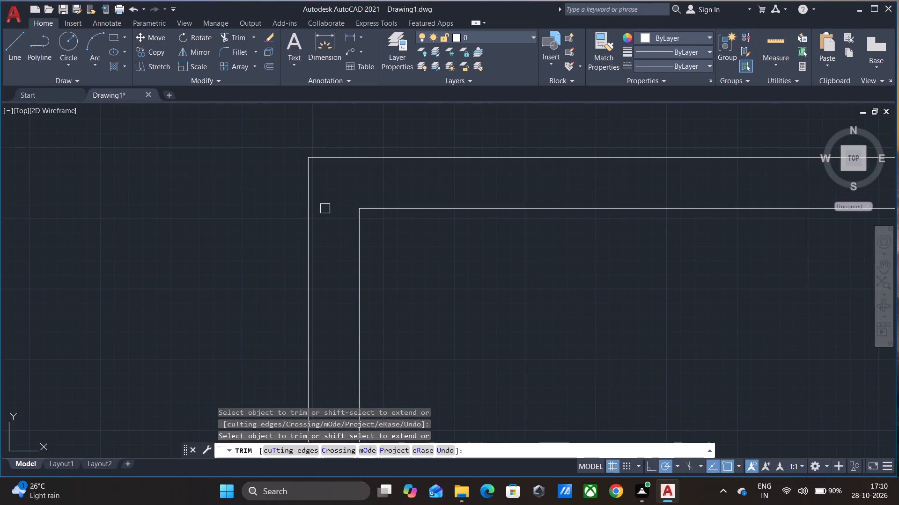
# Trim the overlapping inner wall line ends at the upper-right corner of the outer walls.
pyautogui.scroll(-3, 325, 209)
pyautogui.scroll(-1, 572, 243)
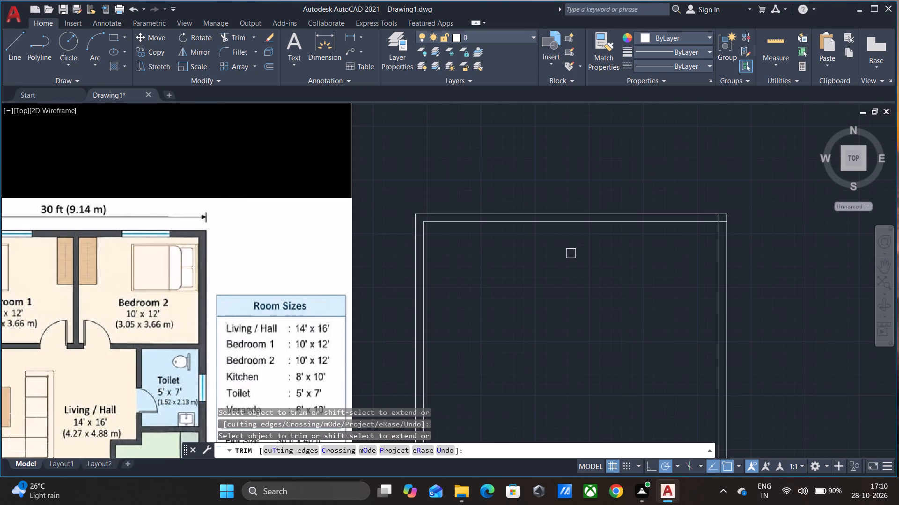
pyautogui.scroll(4, 724, 214)
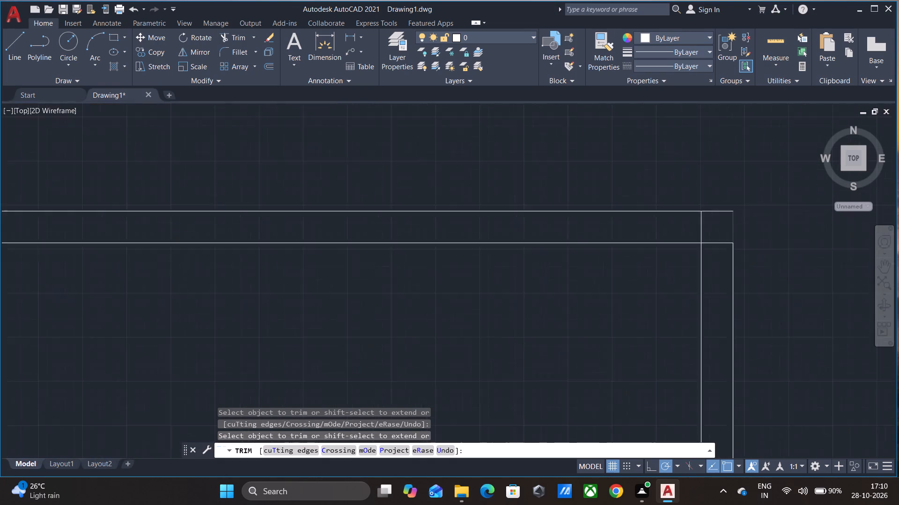
pyautogui.scroll(1, 724, 214)
pyautogui.click(667, 230)
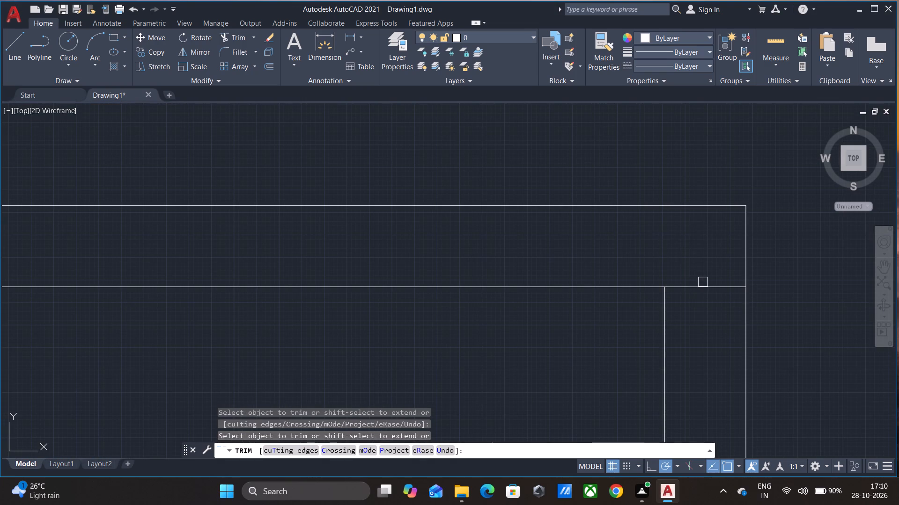
pyautogui.click(703, 283)
pyautogui.scroll(-4, 700, 282)
pyautogui.scroll(-2, 610, 308)
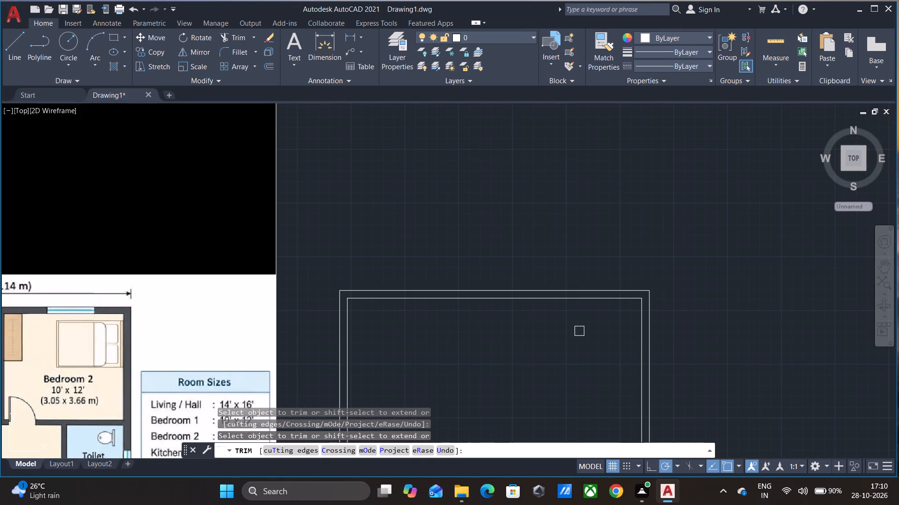
pyautogui.moveTo(578, 333); pyautogui.dragTo(626, 270, button='middle')
pyautogui.middleClick(626, 268)
pyautogui.moveTo(627, 307); pyautogui.dragTo(671, 236, button='middle')
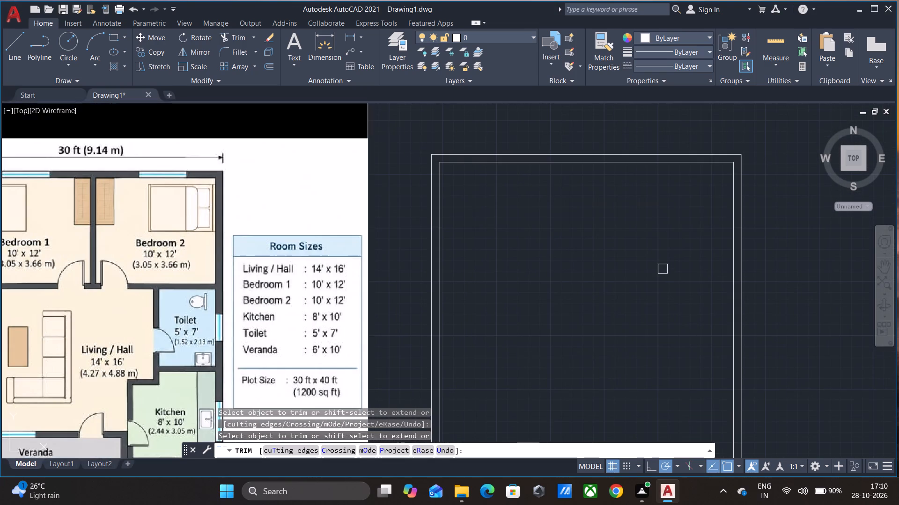
pyautogui.moveTo(663, 269); pyautogui.dragTo(657, 208, button='middle')
pyautogui.scroll(-1, 655, 208)
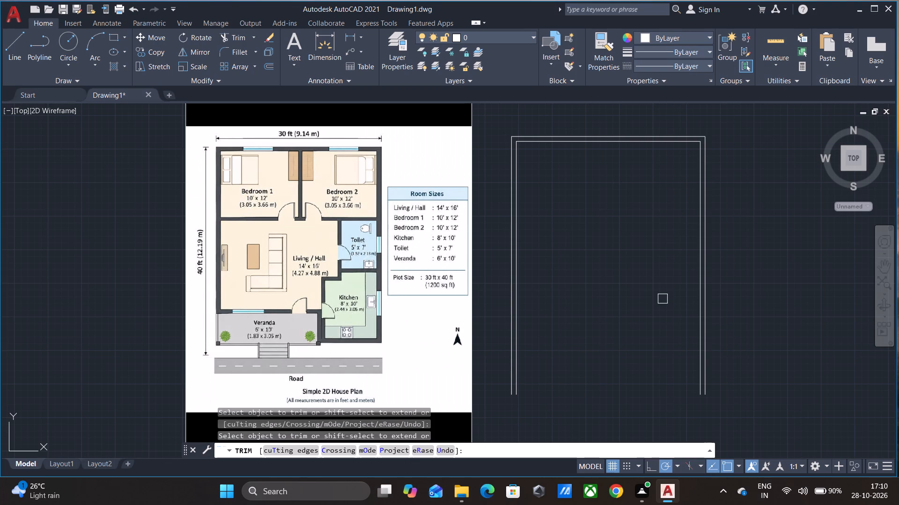
pyautogui.press('Escape')
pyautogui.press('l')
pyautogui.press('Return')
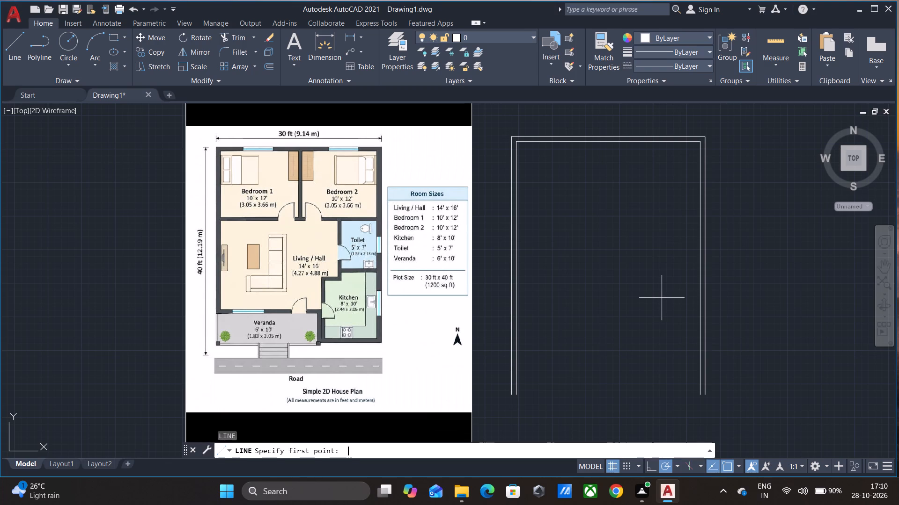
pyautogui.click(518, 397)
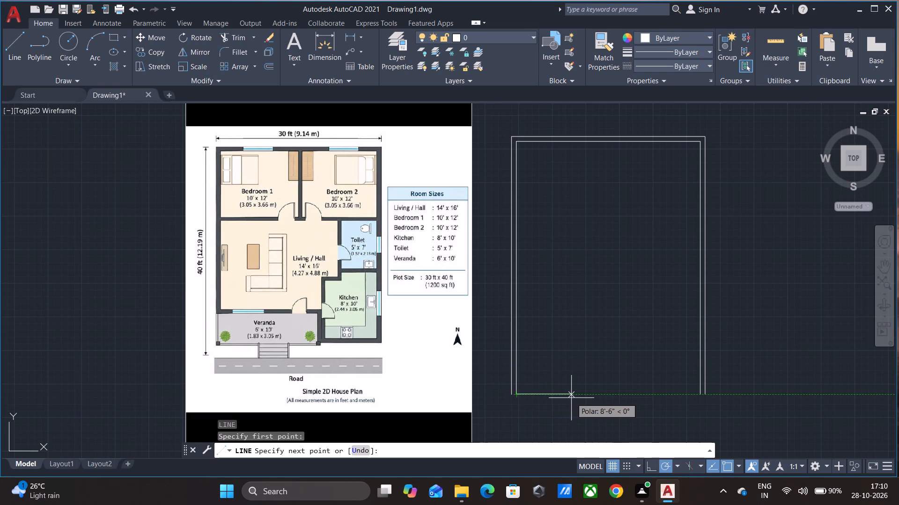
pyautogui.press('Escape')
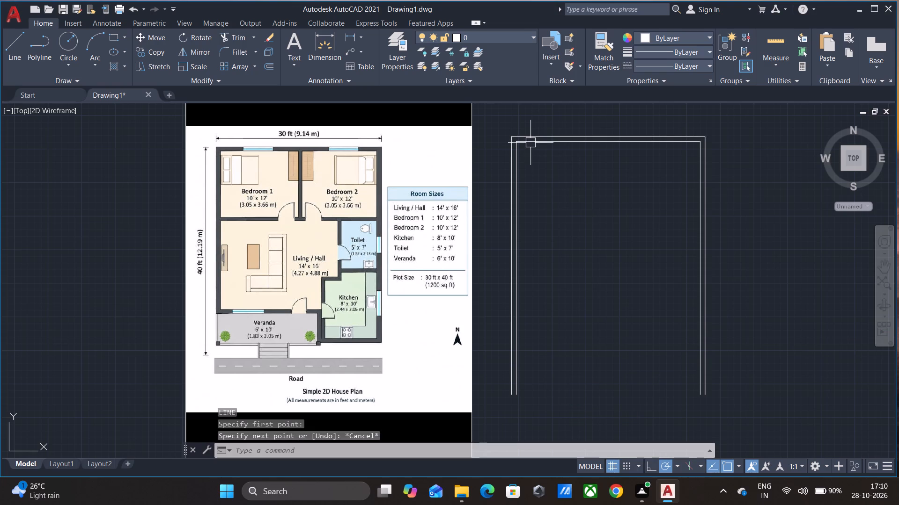
# Draw connected lines from the inner upper-left wall corner: 12' right along the inner top wall line, and 10' straight down for the bedroom partition.
pyautogui.press('l')
pyautogui.press('Return')
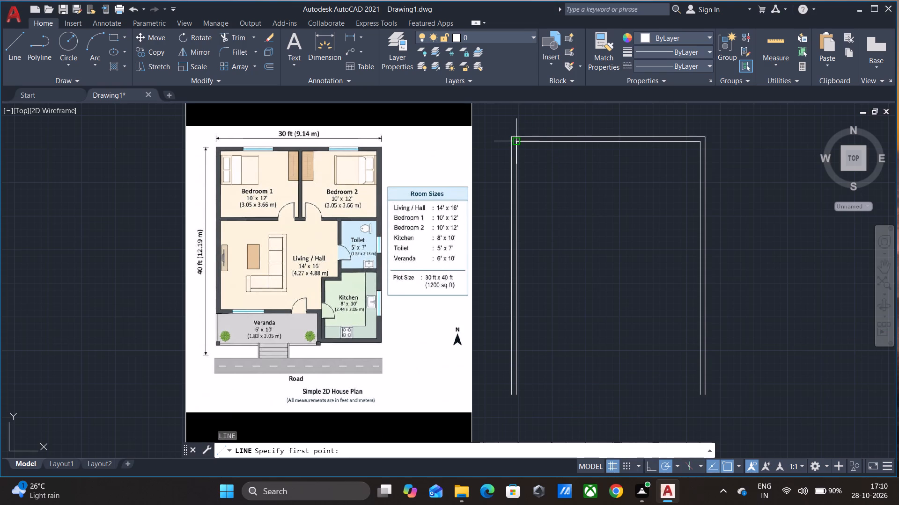
pyautogui.click(519, 141)
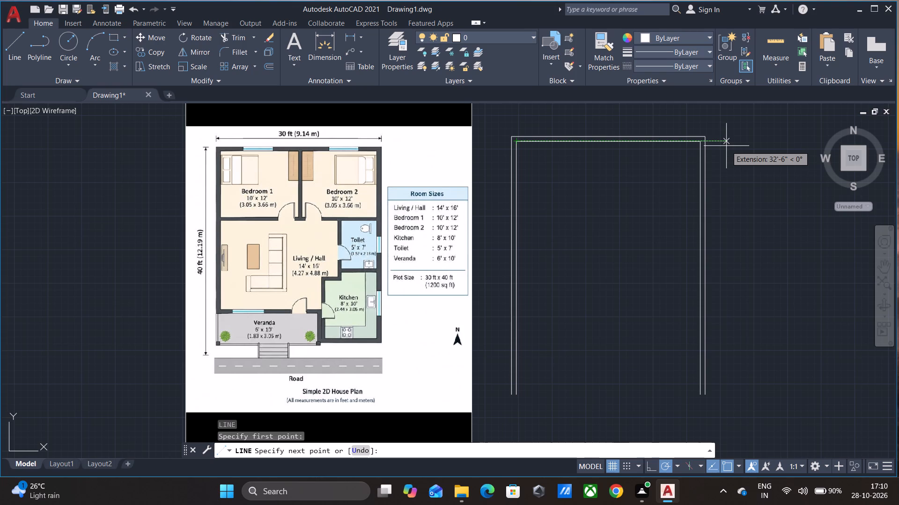
pyautogui.write('10')
pyautogui.press("'")
pyautogui.press('Return')
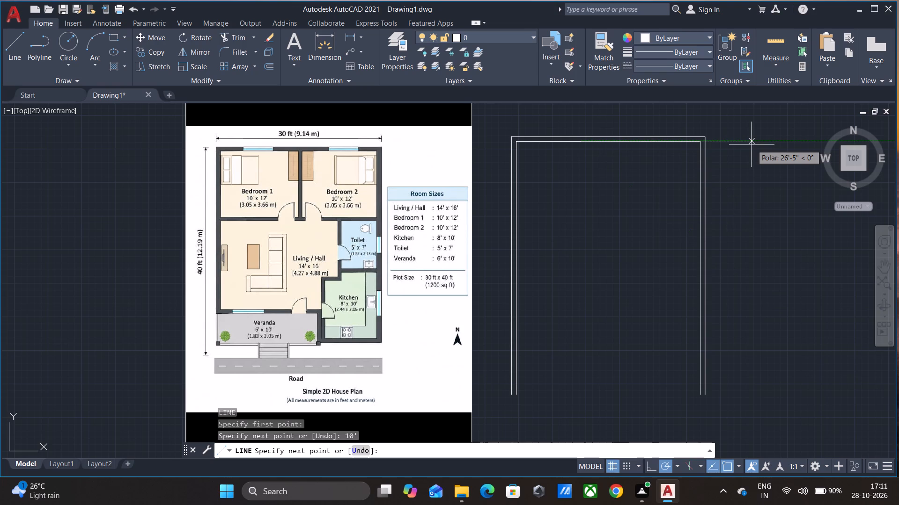
pyautogui.hotkey('ctrl', 'z')
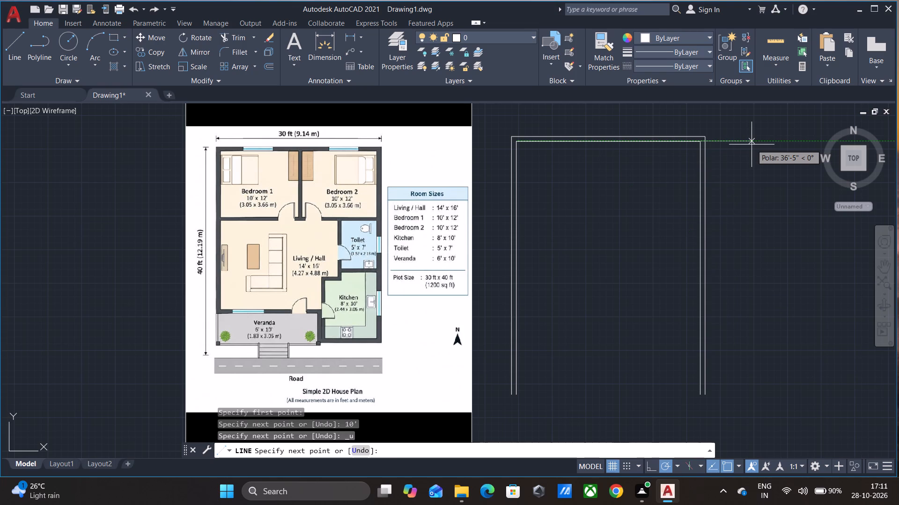
pyautogui.write("12'")
pyautogui.press('Return')
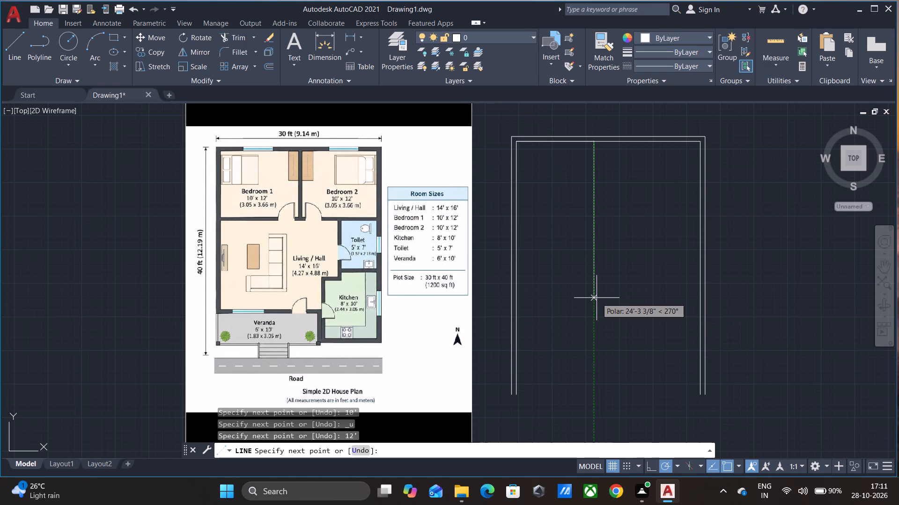
pyautogui.write("10'")
pyautogui.press('Return')
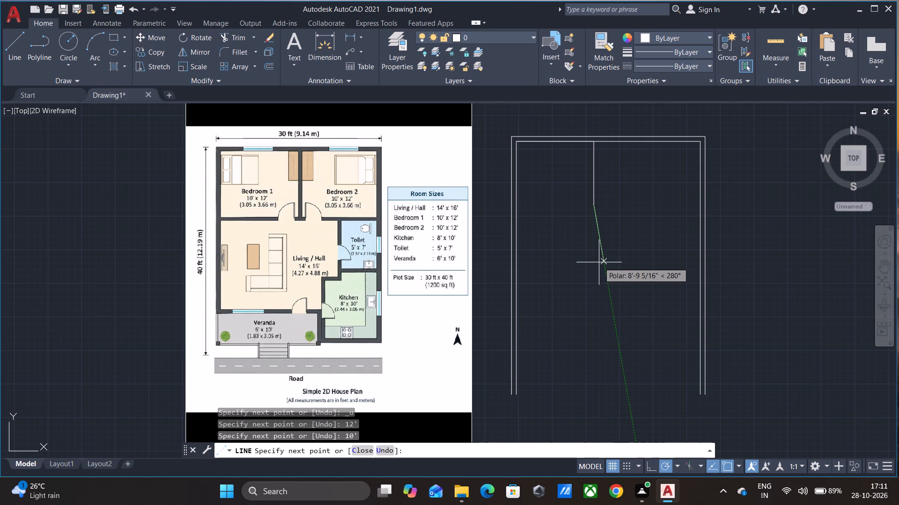
pyautogui.press('Escape')
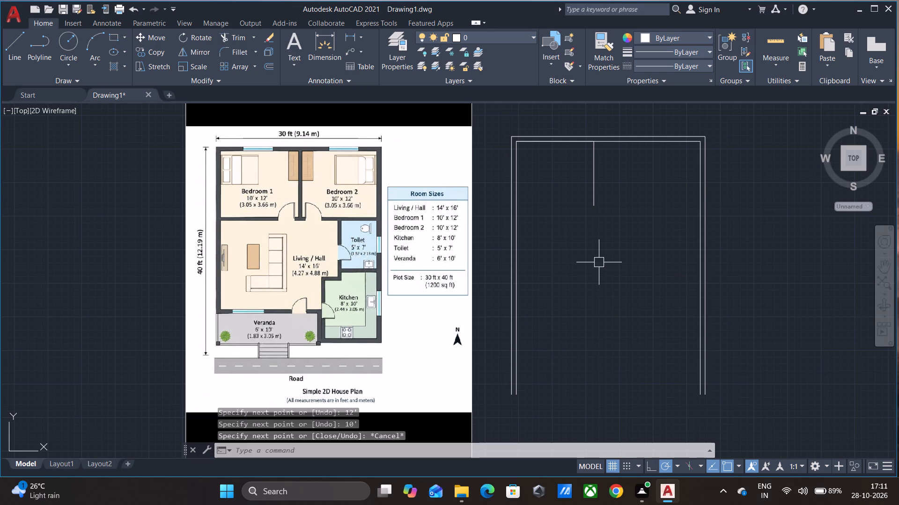
# Offset the 10' vertical partition line 9" to the right to form the wall between the bedrooms.
pyautogui.press('o')
pyautogui.press('Return')
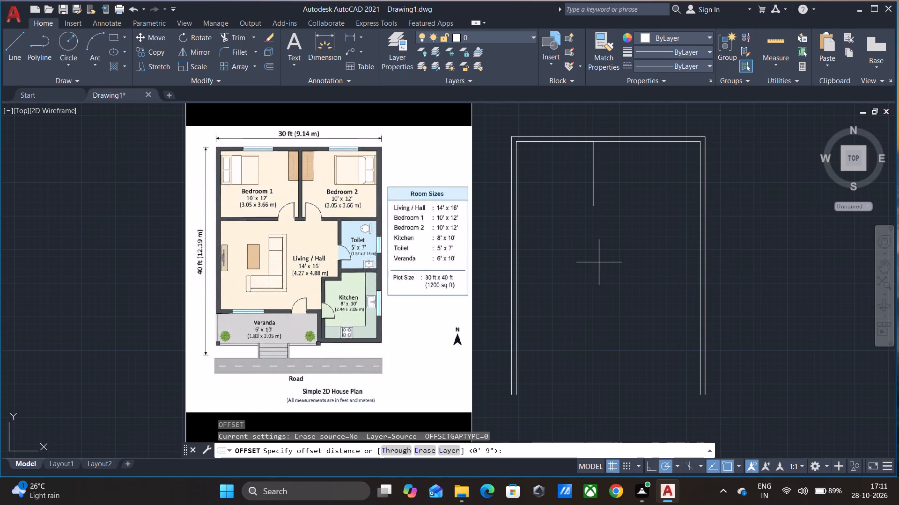
pyautogui.press('Return')
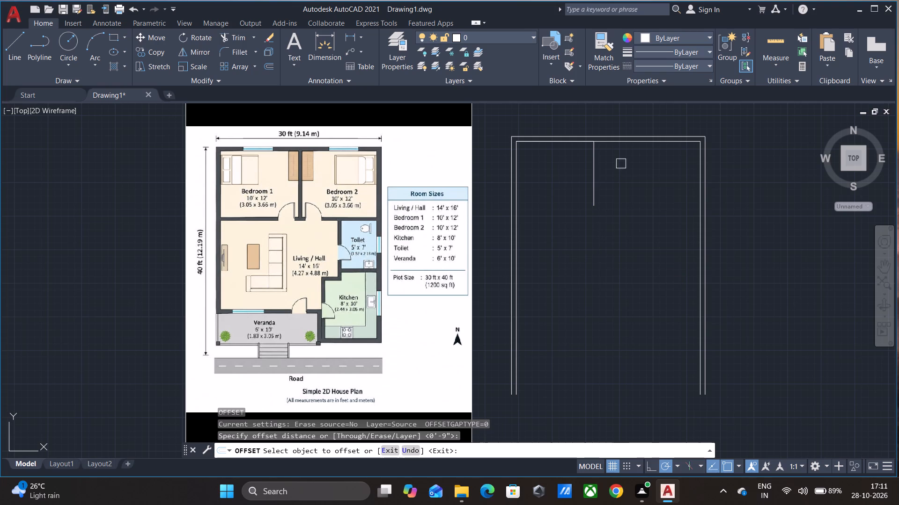
pyautogui.click(593, 173)
pyautogui.click(622, 166)
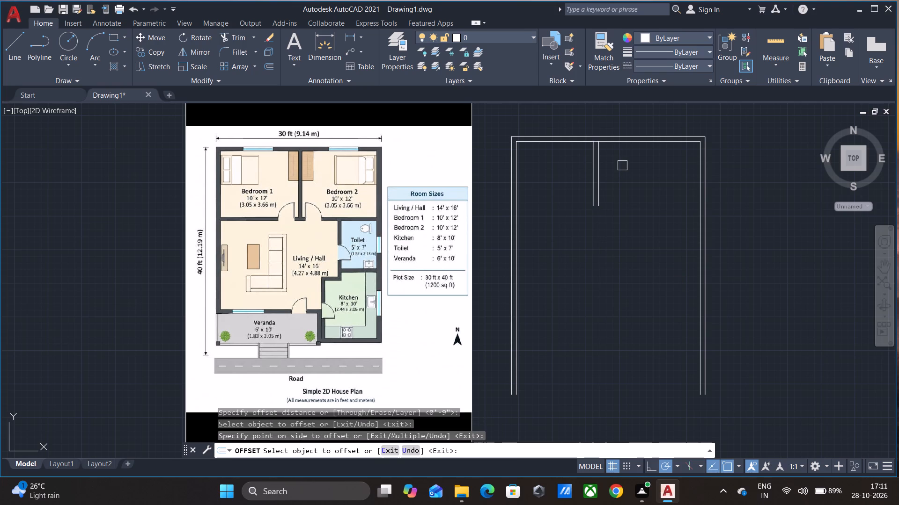
pyautogui.press('Escape')
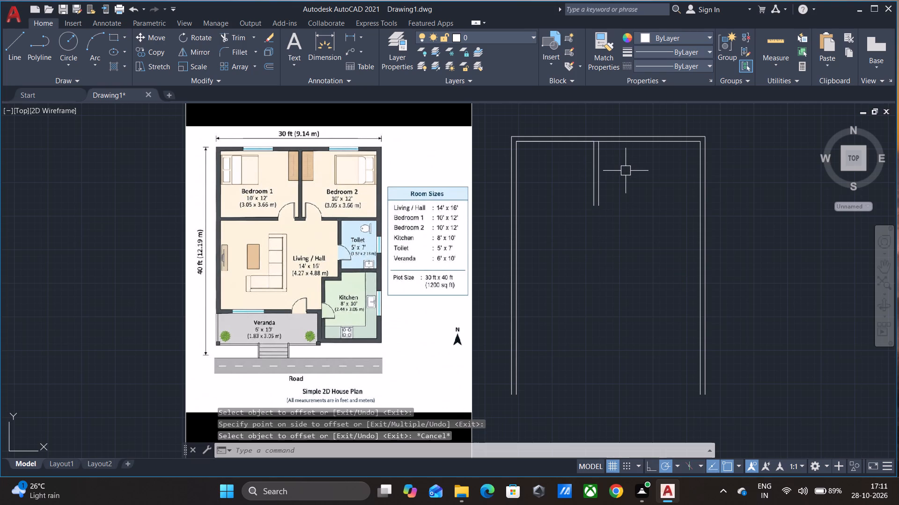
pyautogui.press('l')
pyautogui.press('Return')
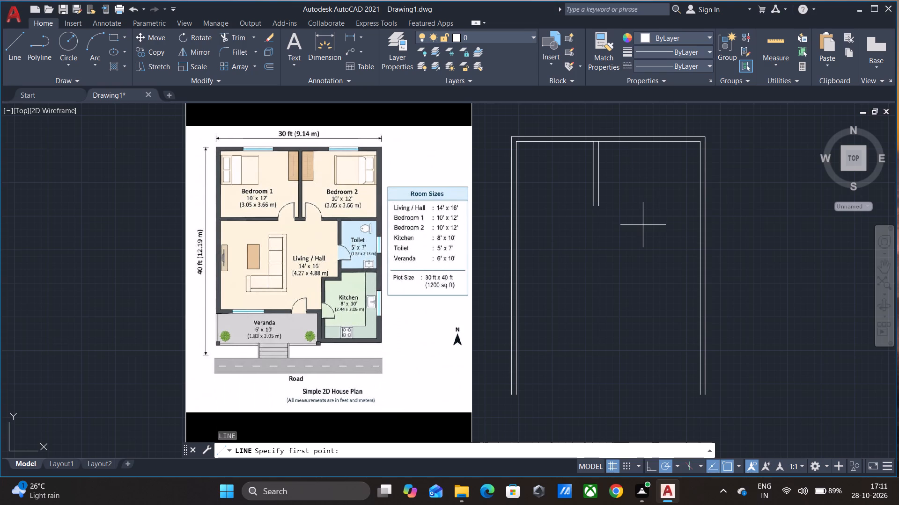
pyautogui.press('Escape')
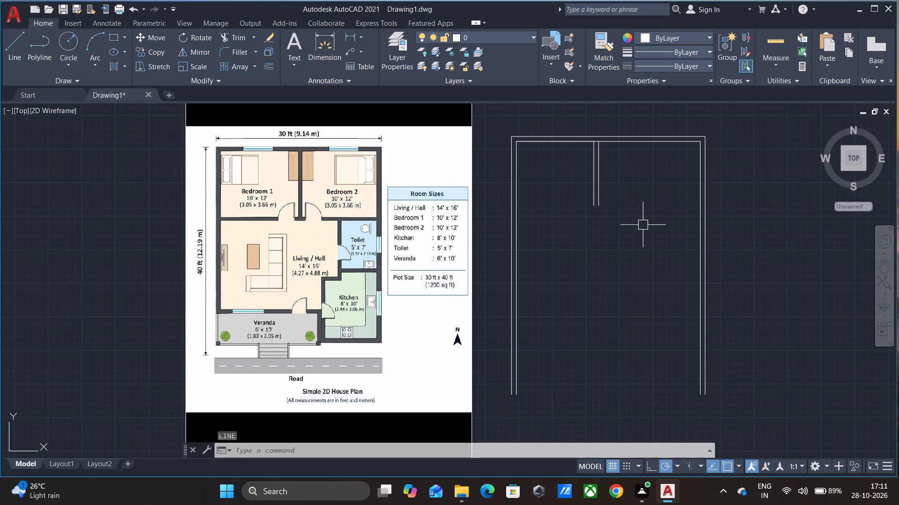
# Delete both vertical bedroom partition lines and the 12' line drawn over the inner top wall line.
pyautogui.click(643, 225)
pyautogui.click(585, 190)
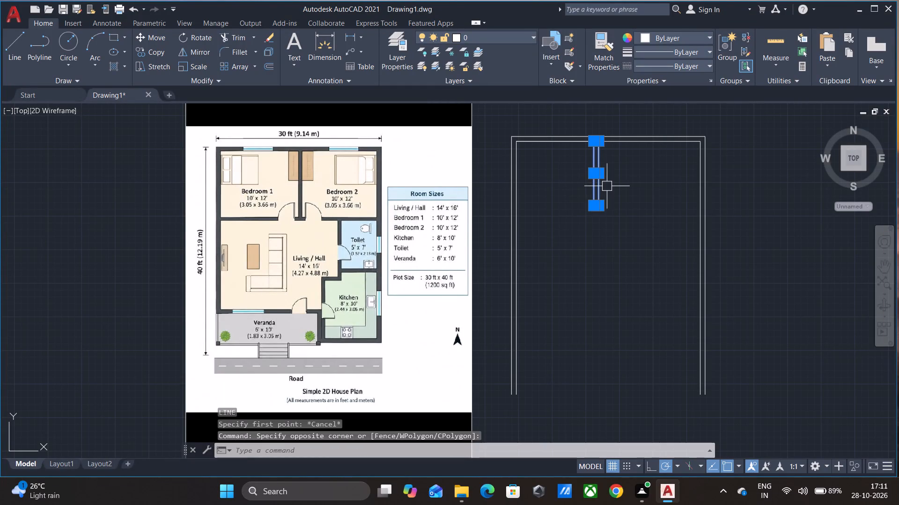
pyautogui.press('Delete')
pyautogui.click(566, 143)
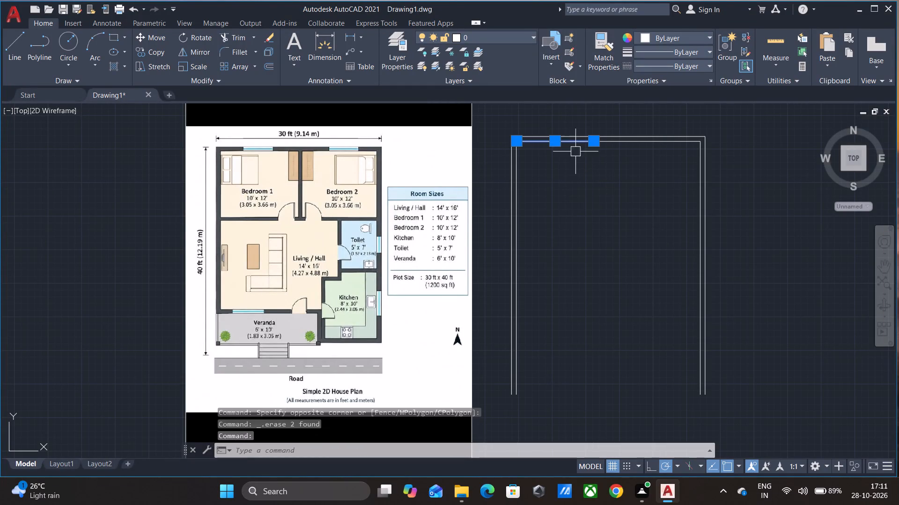
pyautogui.press('Delete')
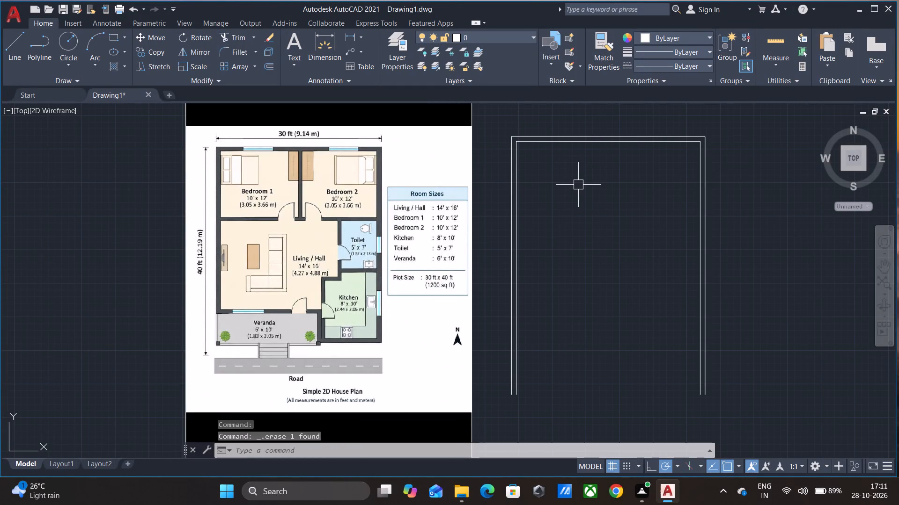
# Draw the bedroom partition as connected lines from the inner top wall line's midpoint: 12' down, 9" right and 12' back up.
pyautogui.press('l')
pyautogui.press('Return')
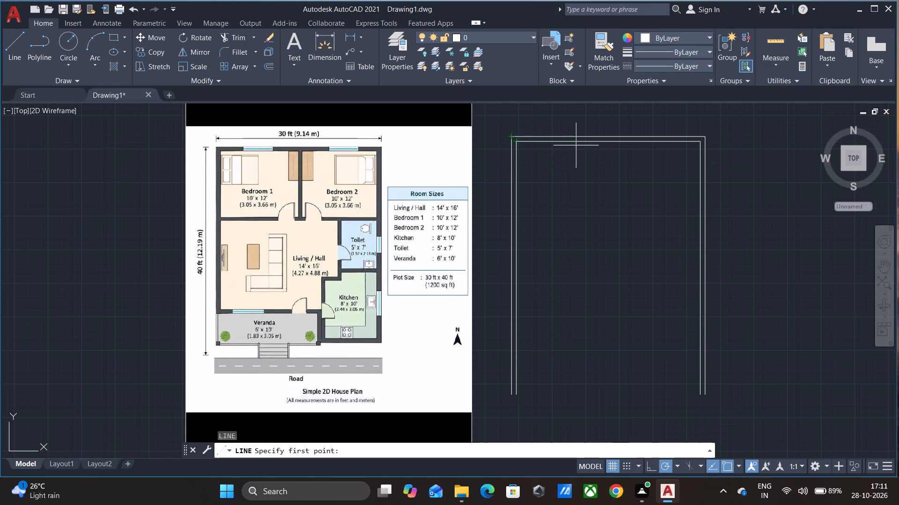
pyautogui.click(607, 143)
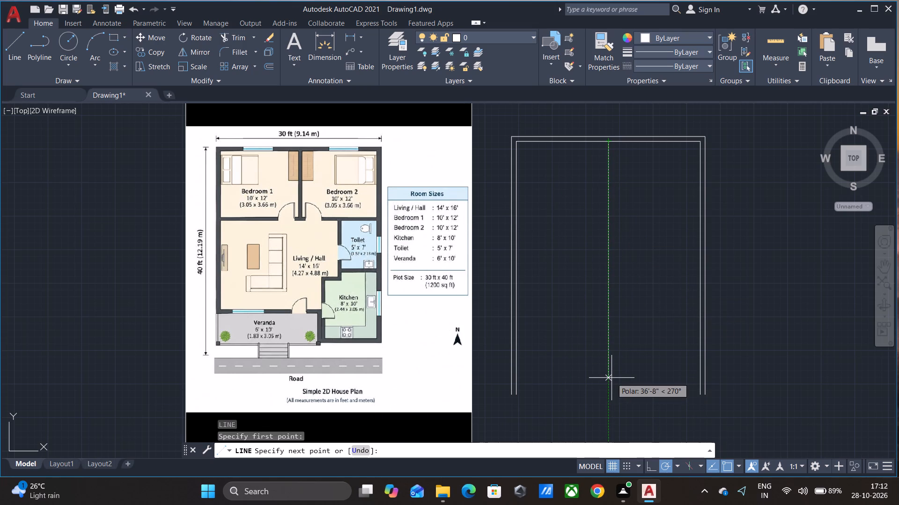
pyautogui.write("12'")
pyautogui.press('Return')
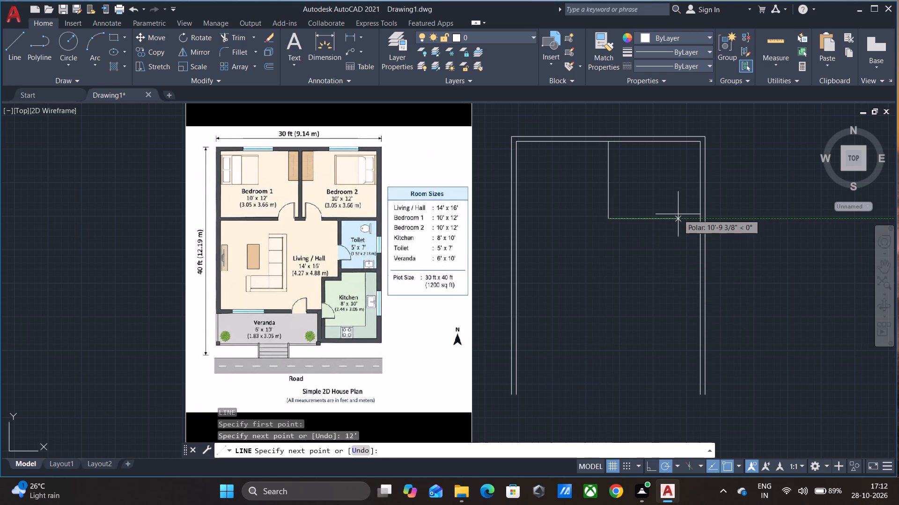
pyautogui.write('9"')
pyautogui.press('Return')
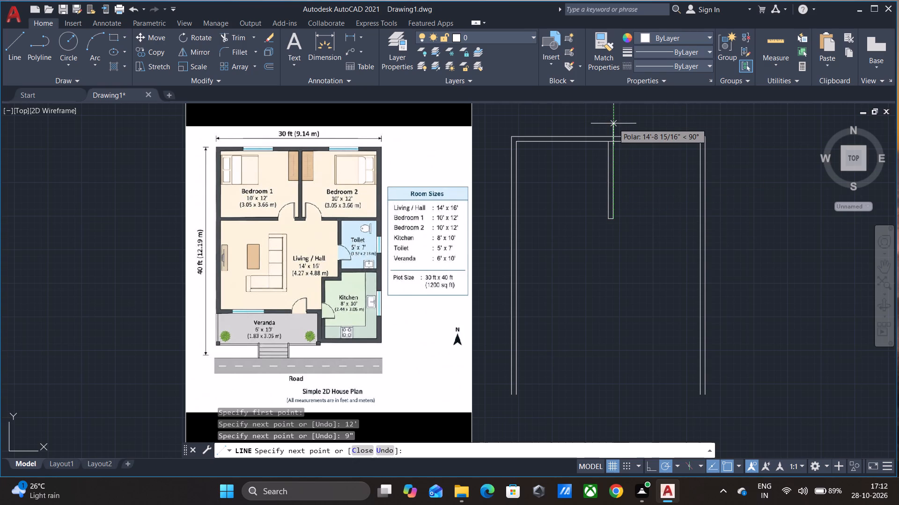
pyautogui.write("12'")
pyautogui.press('Return')
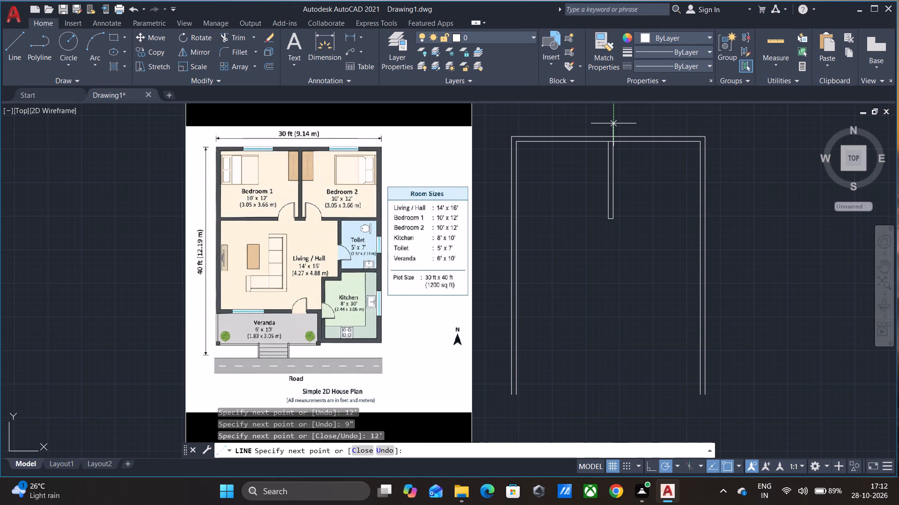
pyautogui.press('space')
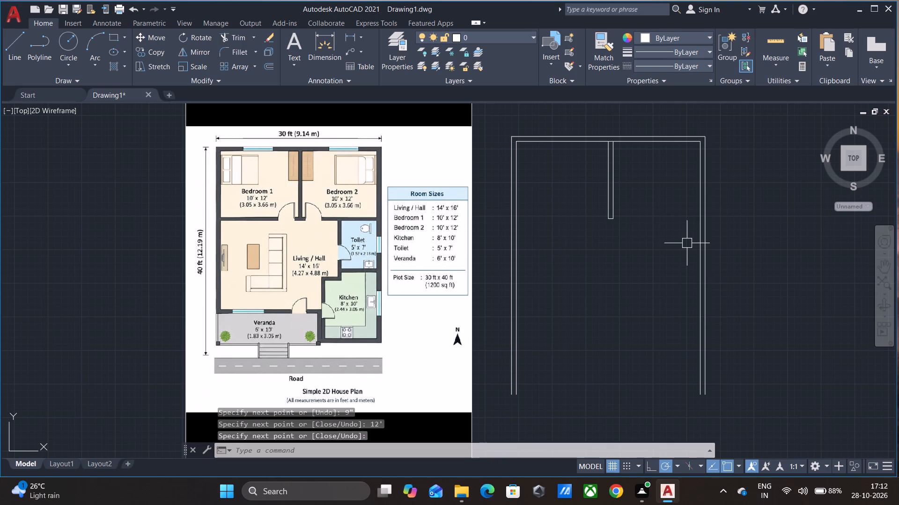
# Trim the inner top wall line between the two bedroom partition lines.
pyautogui.write('tr')
pyautogui.press('space')
pyautogui.press('space')
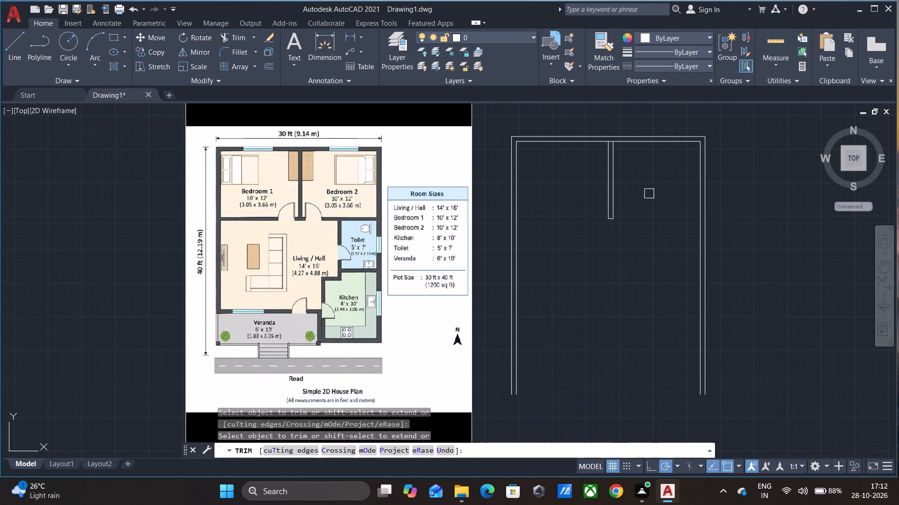
pyautogui.scroll(4, 613, 142)
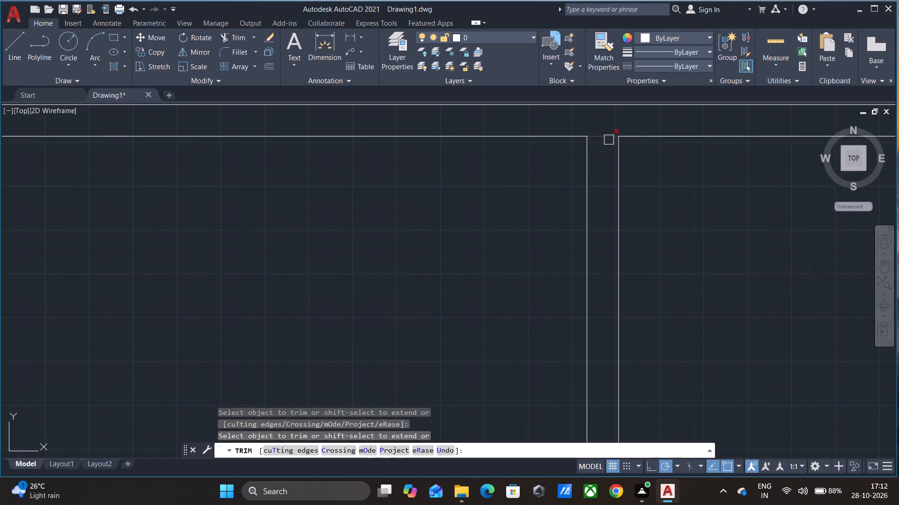
pyautogui.click(608, 138)
pyautogui.scroll(-4, 607, 138)
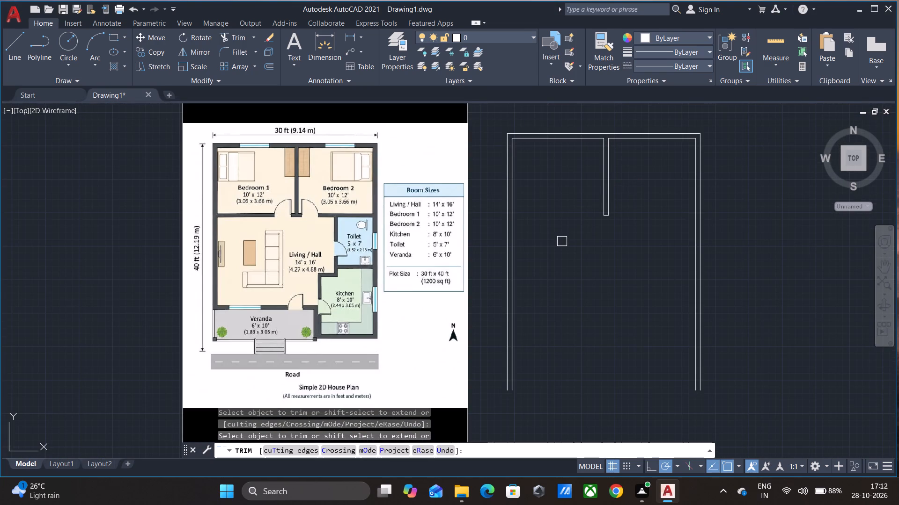
pyautogui.press('Escape')
# Draw a horizontal line about 18'-10" long from the middle of the partition's bottom end leftward past the left outer wall.
pyautogui.press('l')
pyautogui.press('Return')
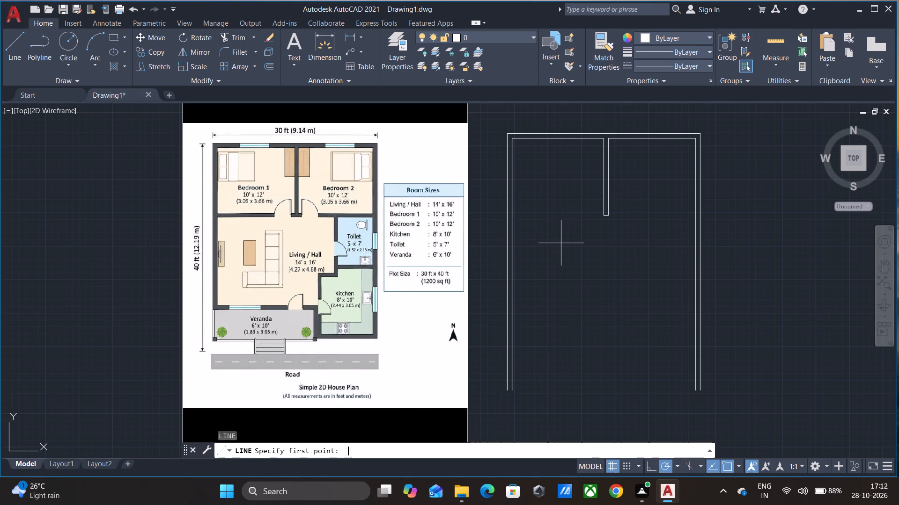
pyautogui.click(604, 216)
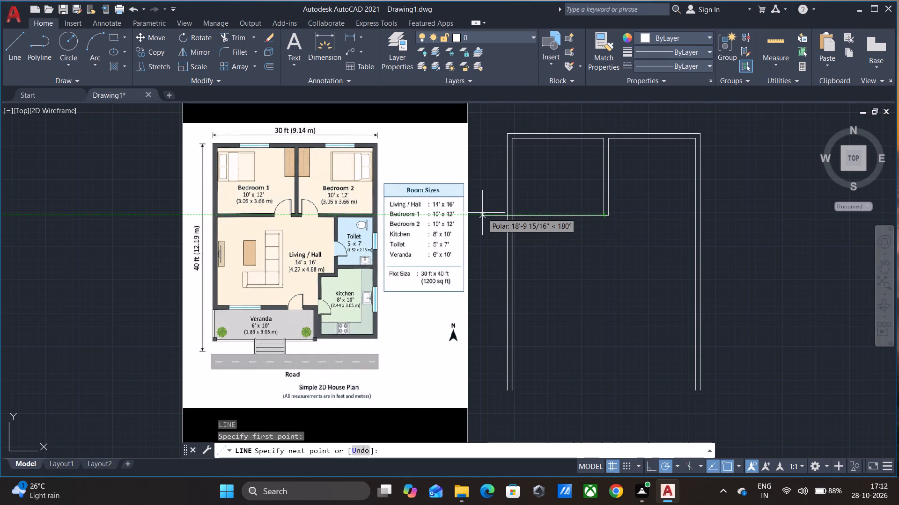
pyautogui.click(482, 213)
pyautogui.press('Escape')
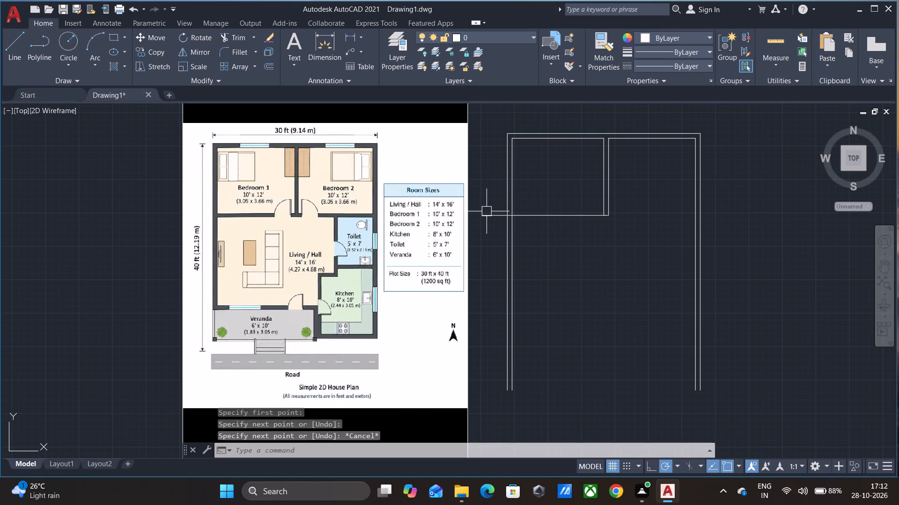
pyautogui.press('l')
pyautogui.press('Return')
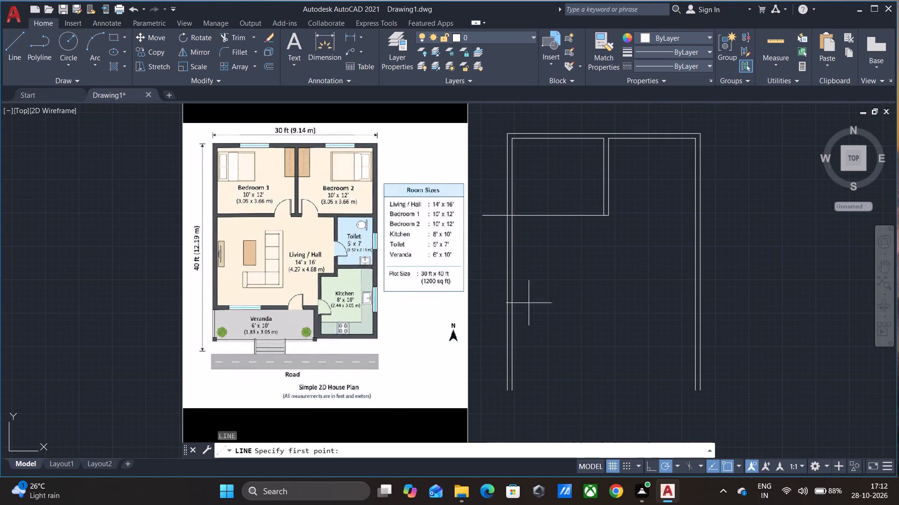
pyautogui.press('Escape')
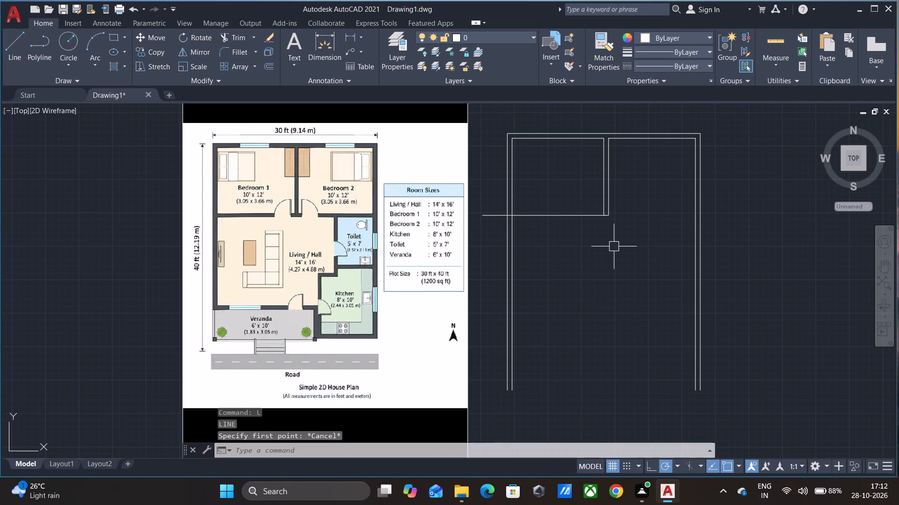
# Stretch the right end of the horizontal line beneath the bedrooms horizontally past the right outer wall.
pyautogui.click(574, 218)
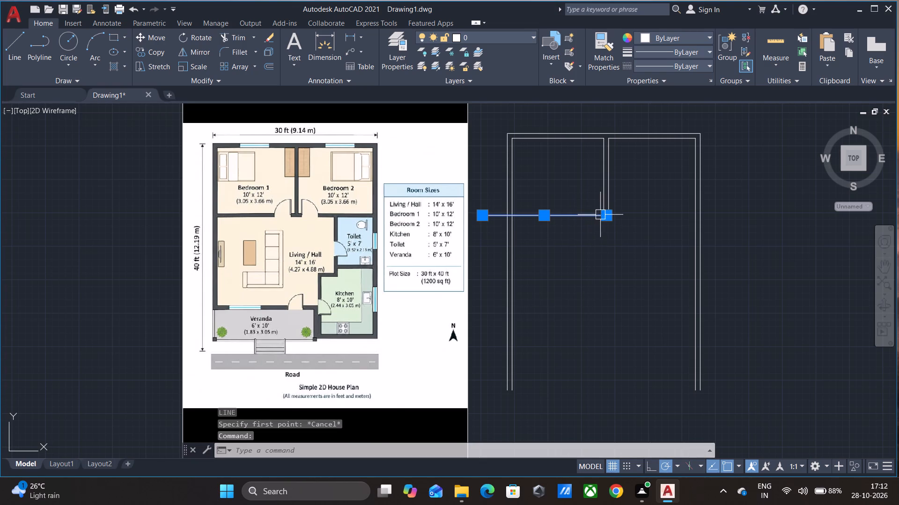
pyautogui.click(602, 214)
pyautogui.click(755, 213)
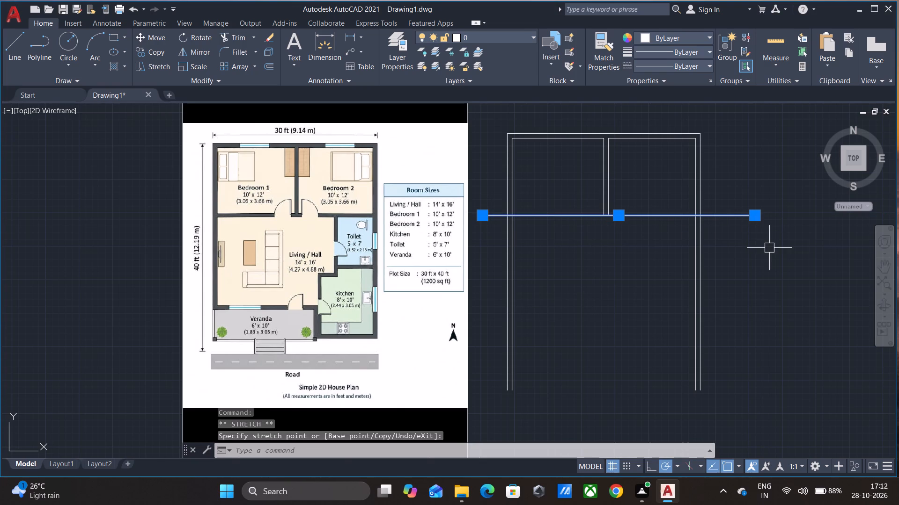
pyautogui.press('Escape')
# Offset the horizontal line beneath the bedrooms 9" downward to form the wall below them.
pyautogui.press('o')
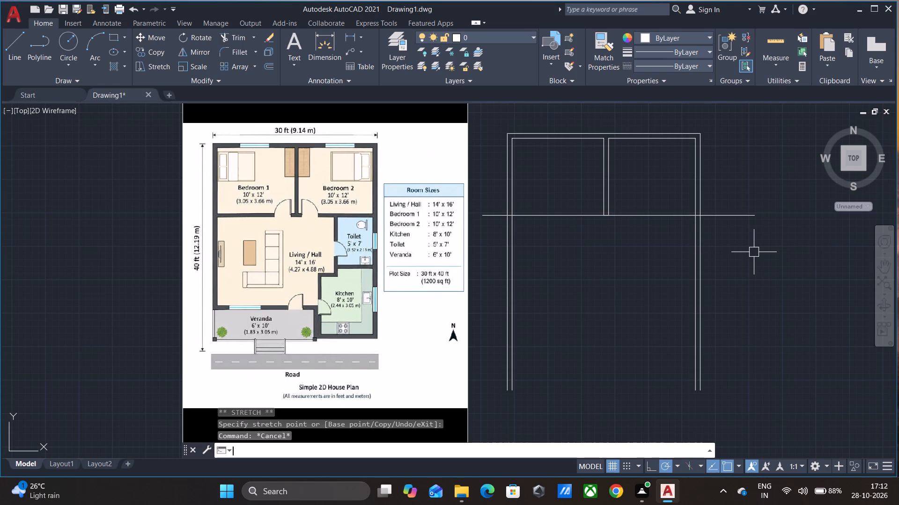
pyautogui.press('Return')
pyautogui.press('Return')
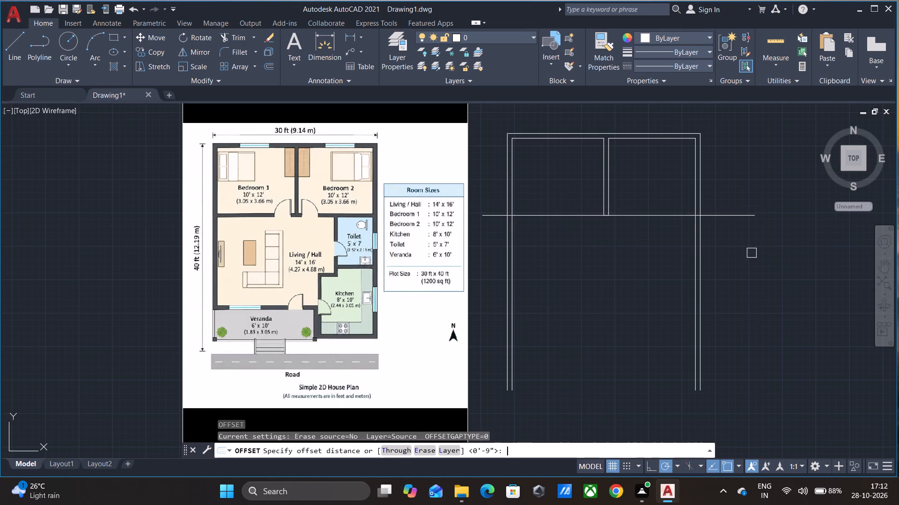
pyautogui.click(673, 216)
pyautogui.click(677, 255)
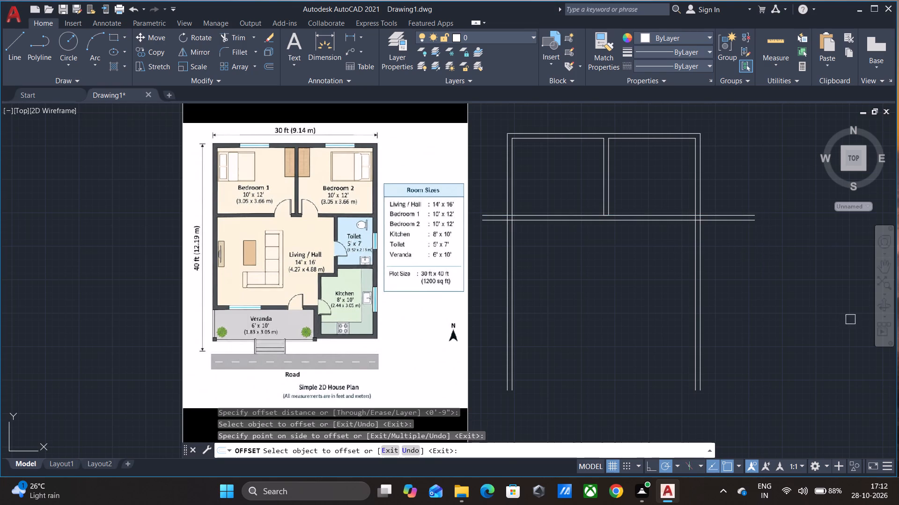
pyautogui.press('Escape')
# Trim the horizontal wall lines' overhangs and the overlapping segments where they meet the right outer wall, opening the wall junction.
pyautogui.press('l')
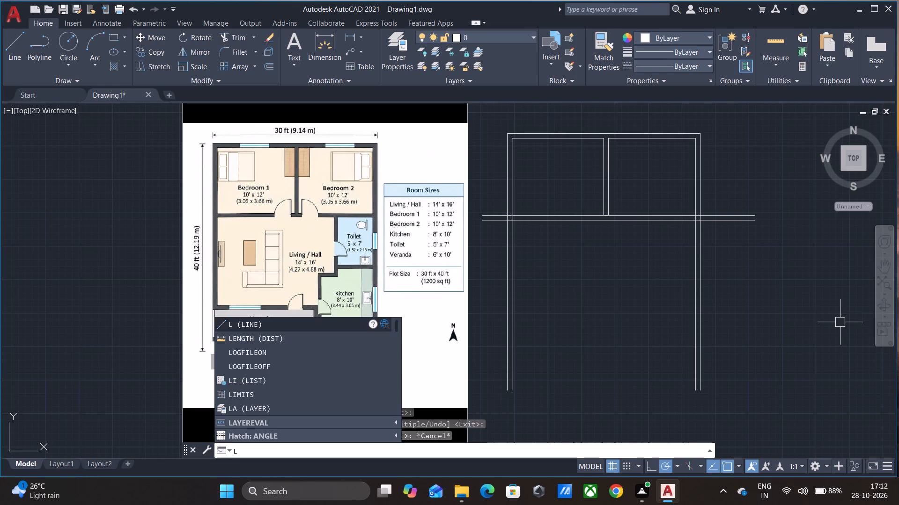
pyautogui.press('Escape')
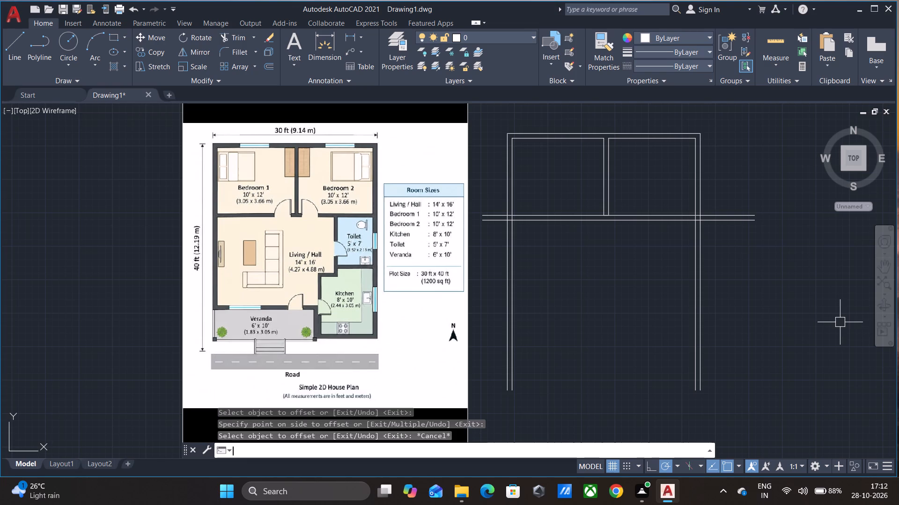
pyautogui.write('tr')
pyautogui.press('space')
pyautogui.press('space')
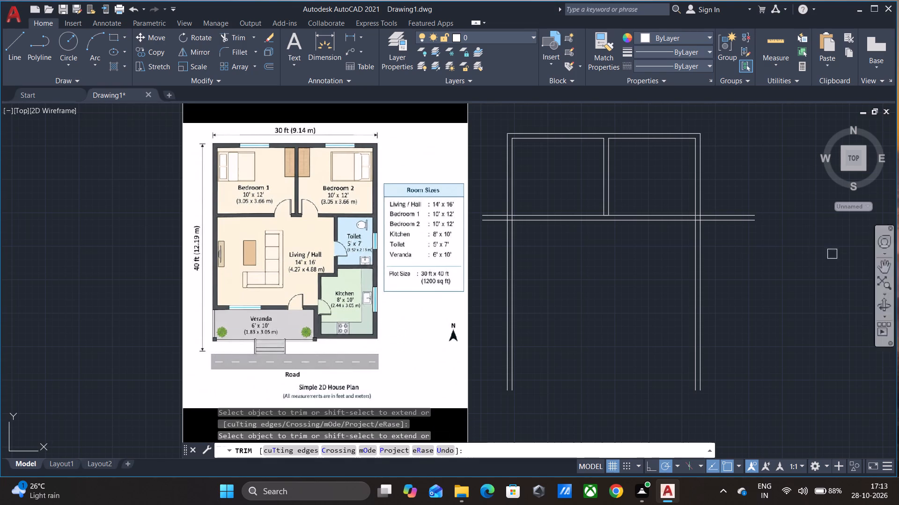
pyautogui.click(730, 218)
pyautogui.click(732, 218)
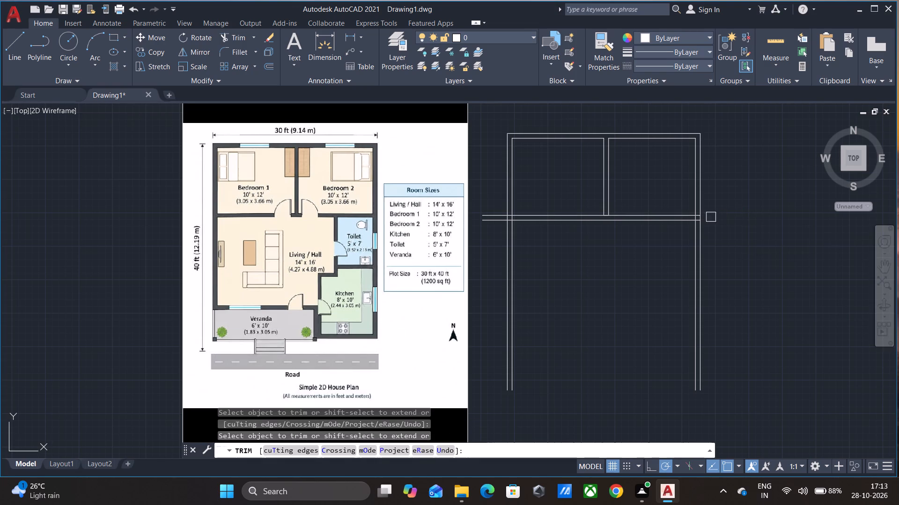
pyautogui.scroll(4, 711, 217)
pyautogui.click(635, 207)
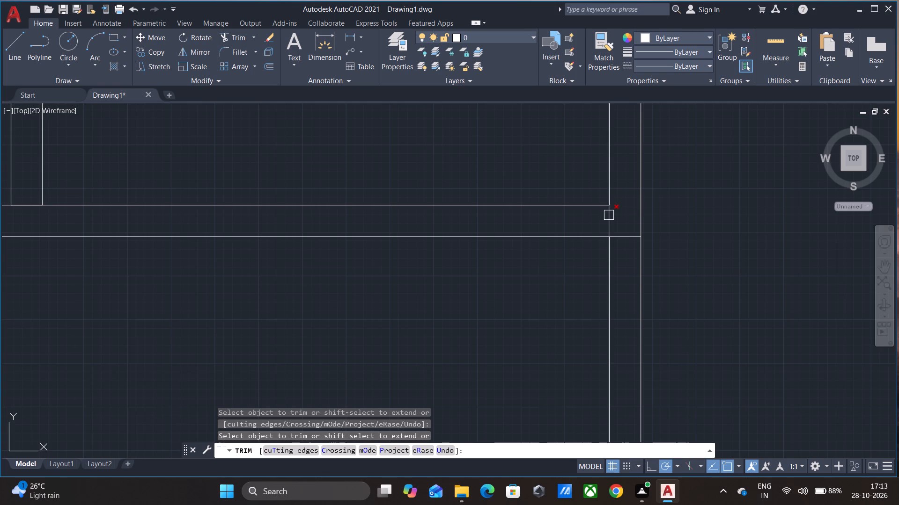
pyautogui.click(609, 215)
pyautogui.click(625, 239)
# Trim the overlapping line segments between the partition lines where the partition meets the horizontal bedroom wall.
pyautogui.scroll(-3, 621, 239)
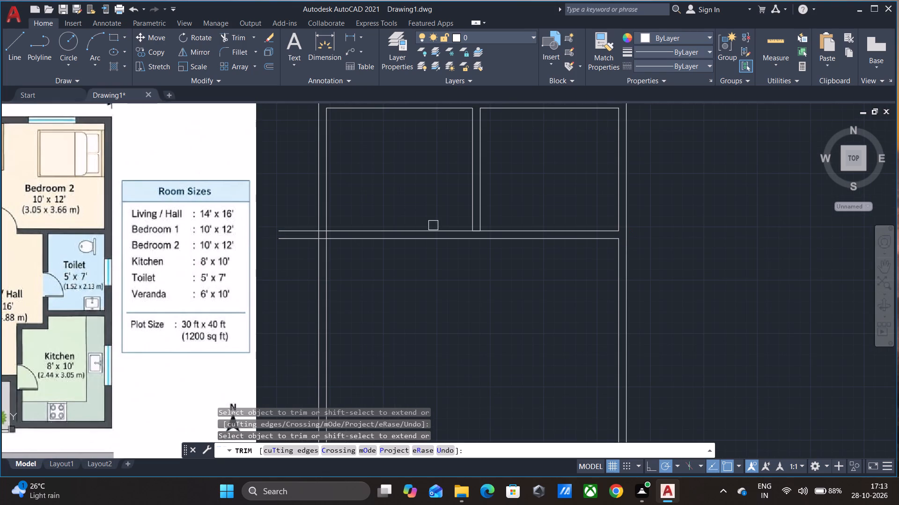
pyautogui.scroll(4, 479, 227)
pyautogui.click(467, 252)
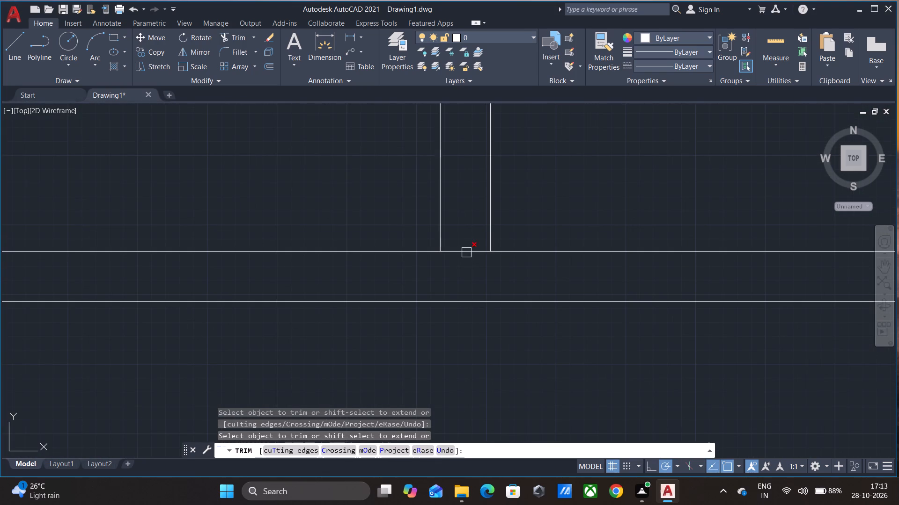
pyautogui.scroll(-1, 466, 252)
pyautogui.click(465, 252)
# Trim the horizontal wall lines' overhangs and the overlapping segments where the wall below the bedrooms meets the left outer wall.
pyautogui.scroll(-2, 465, 251)
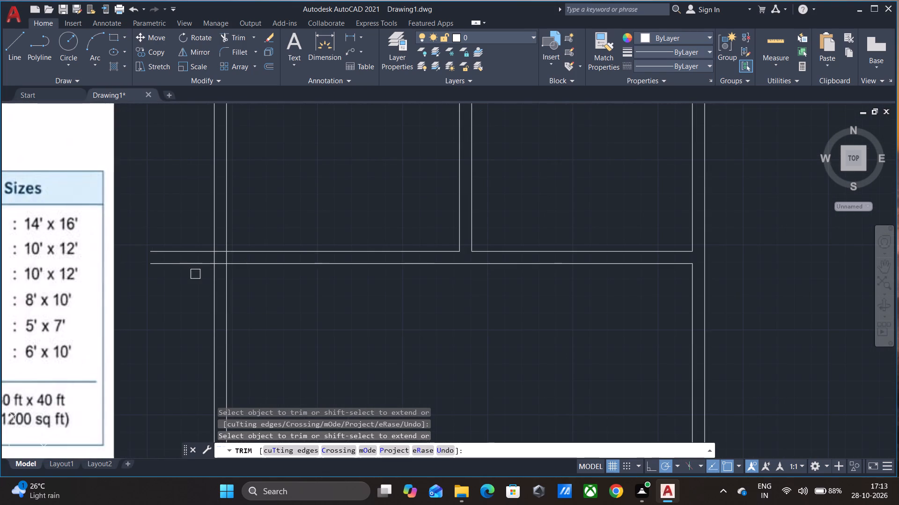
pyautogui.click(184, 264)
pyautogui.click(180, 250)
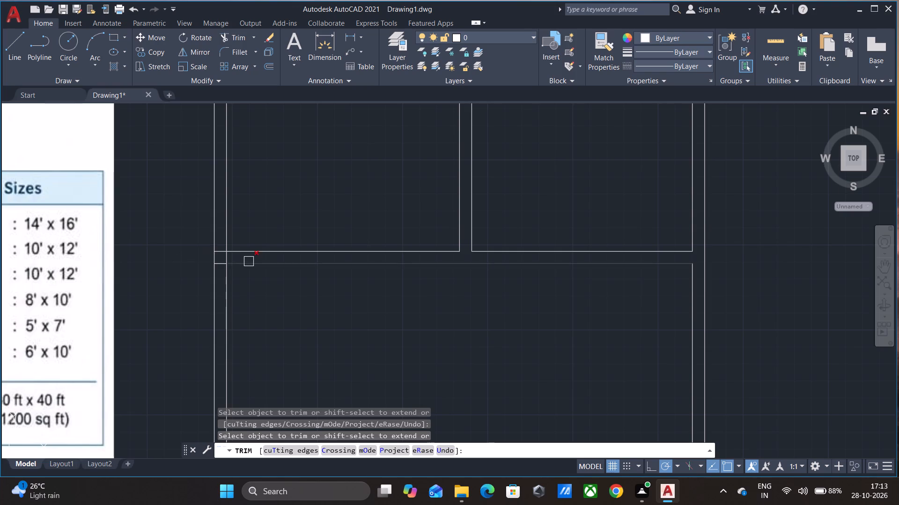
pyautogui.scroll(4, 220, 258)
pyautogui.click(229, 217)
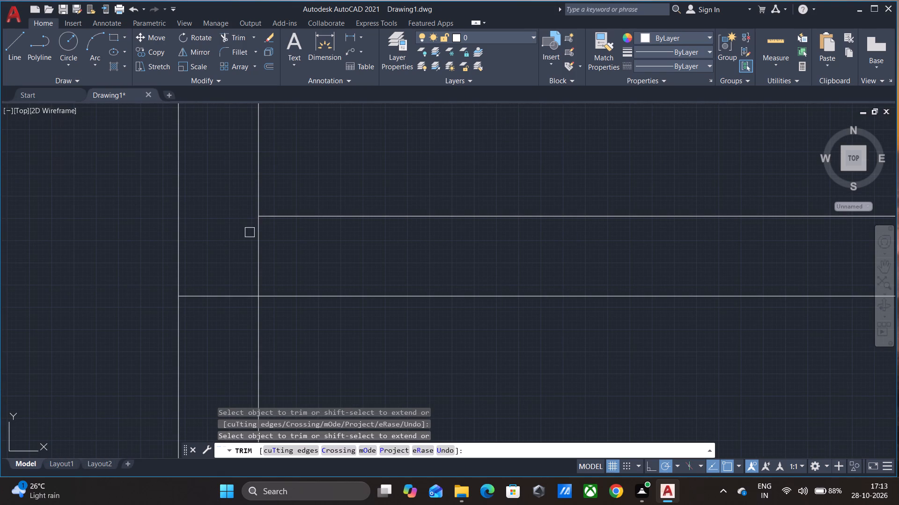
pyautogui.click(254, 241)
pyautogui.click(223, 293)
pyautogui.scroll(-4, 221, 293)
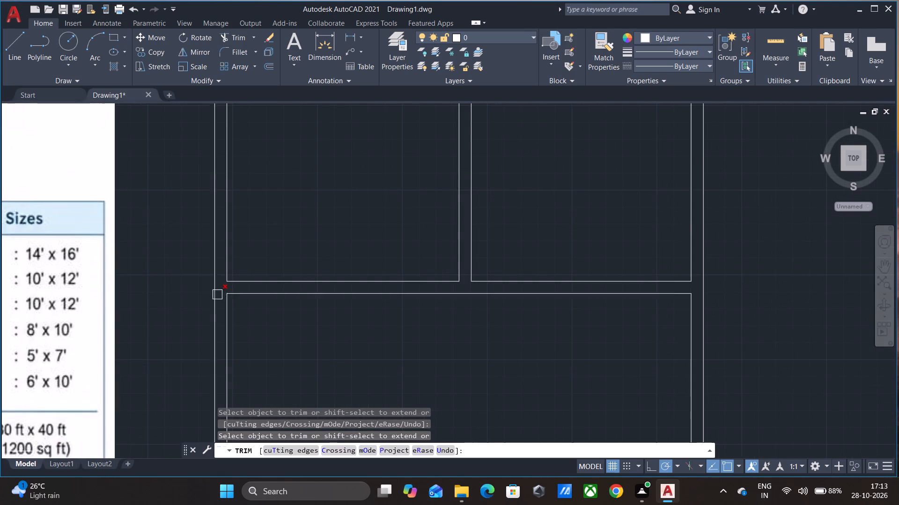
pyautogui.moveTo(336, 233); pyautogui.dragTo(330, 270, button='middle')
pyautogui.scroll(-1, 322, 265)
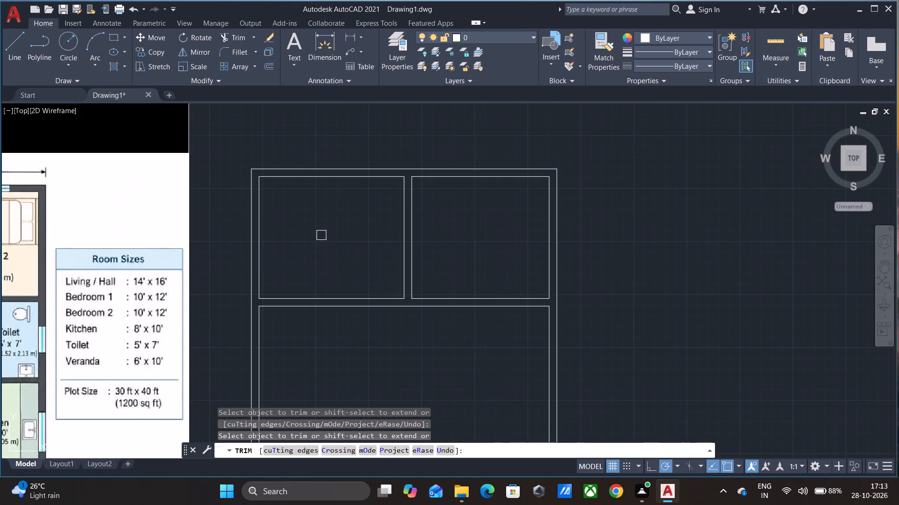
pyautogui.scroll(1, 318, 234)
pyautogui.scroll(-2, 318, 234)
pyautogui.moveTo(318, 234); pyautogui.dragTo(344, 223, button='middle')
pyautogui.middleClick(346, 222)
pyautogui.middleClick(349, 219)
pyautogui.middleClick(365, 207)
pyautogui.middleClick(365, 207)
pyautogui.middleClick(365, 207)
pyautogui.press('Escape')
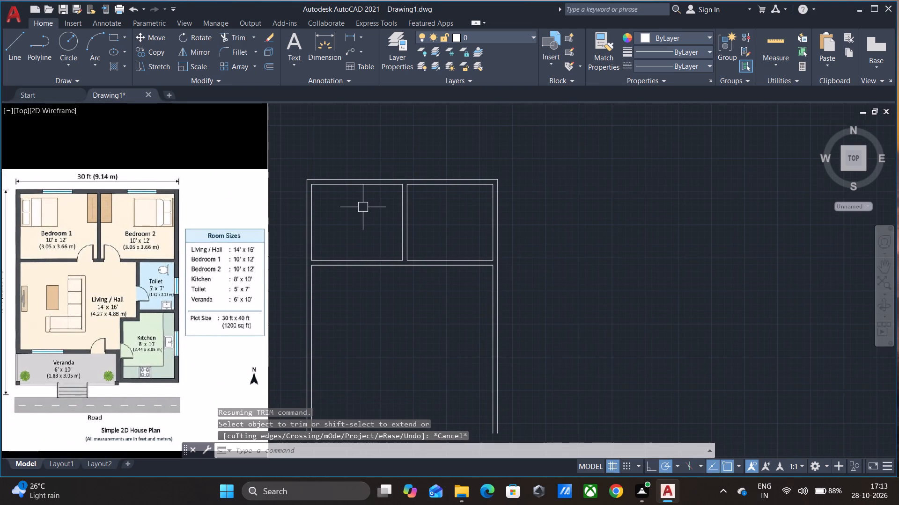
# Draw the toilet outline from the inner right corner below Bedroom 2: 7' down, 5' left and 7' up.
pyautogui.press('l')
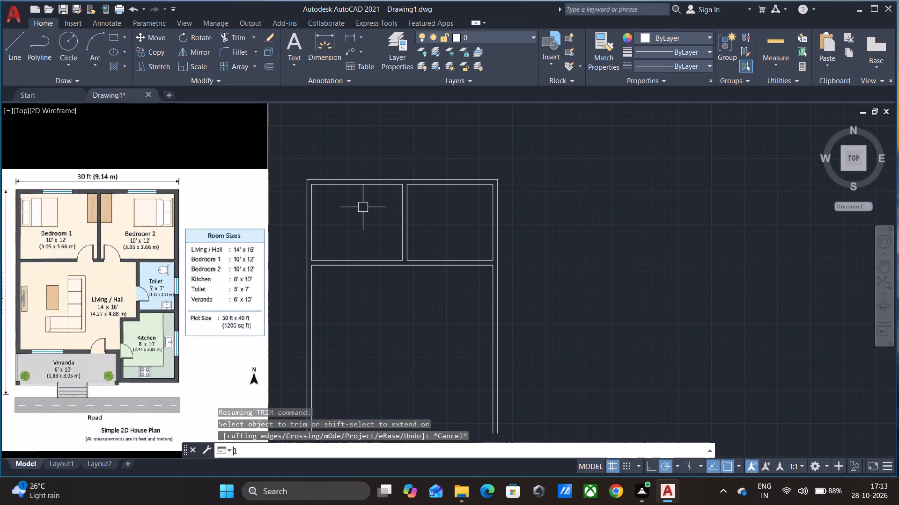
pyautogui.press('Return')
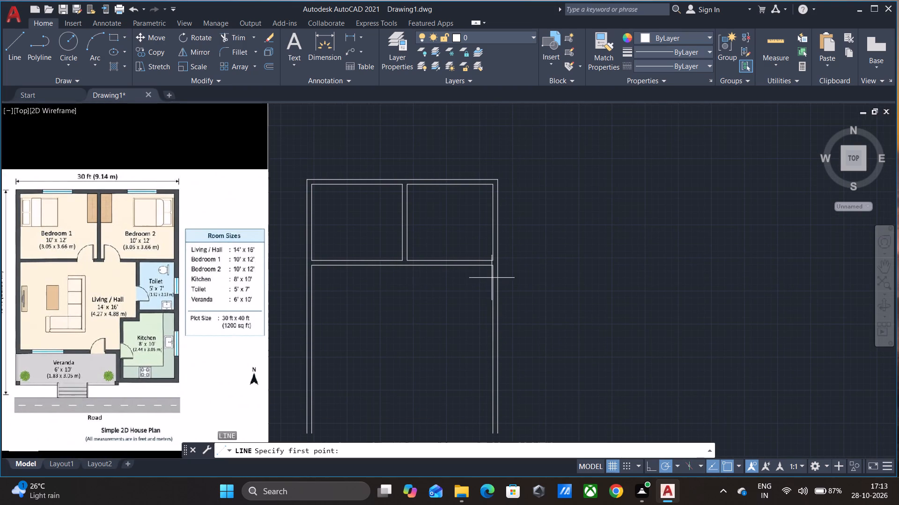
pyautogui.click(492, 265)
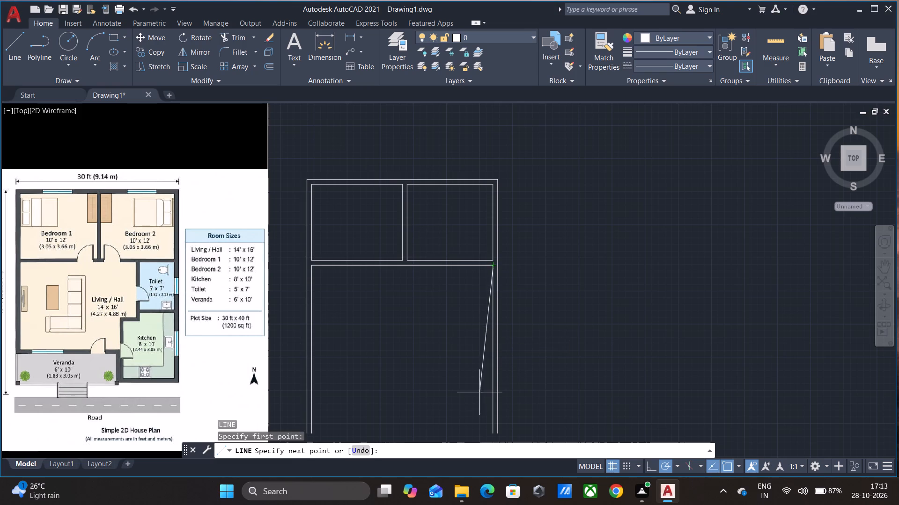
pyautogui.moveTo(475, 394); pyautogui.dragTo(476, 356, button='middle')
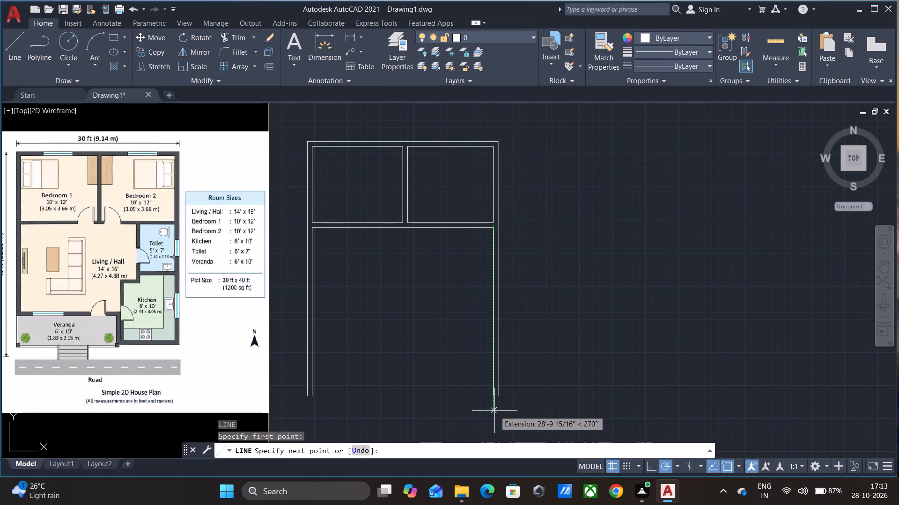
pyautogui.write("7'")
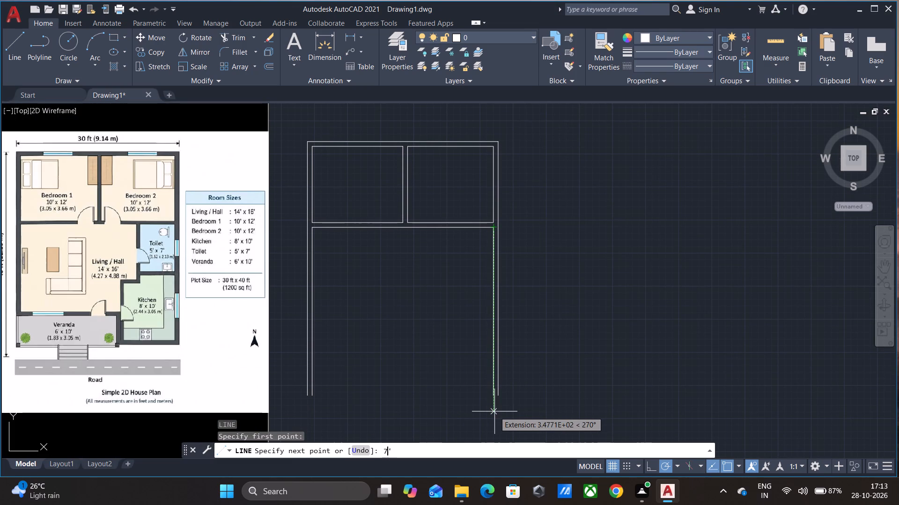
pyautogui.press('Return')
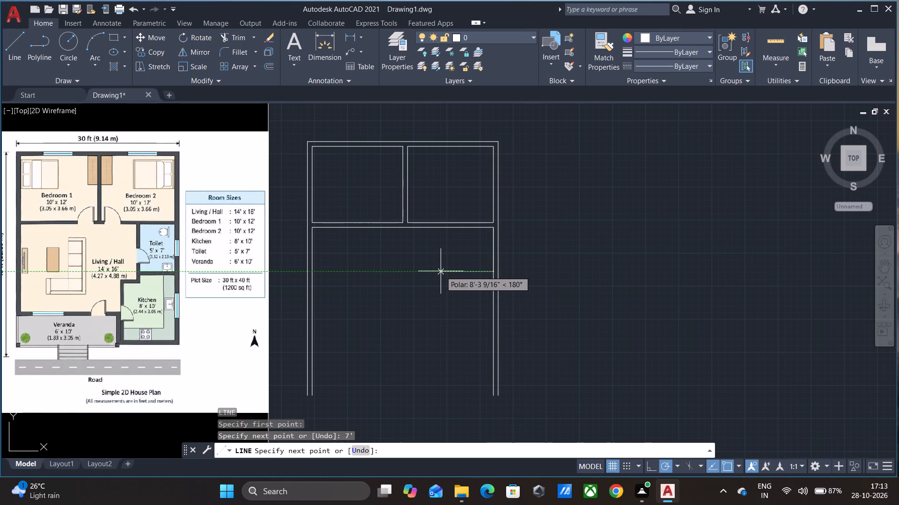
pyautogui.write("5'")
pyautogui.press('Return')
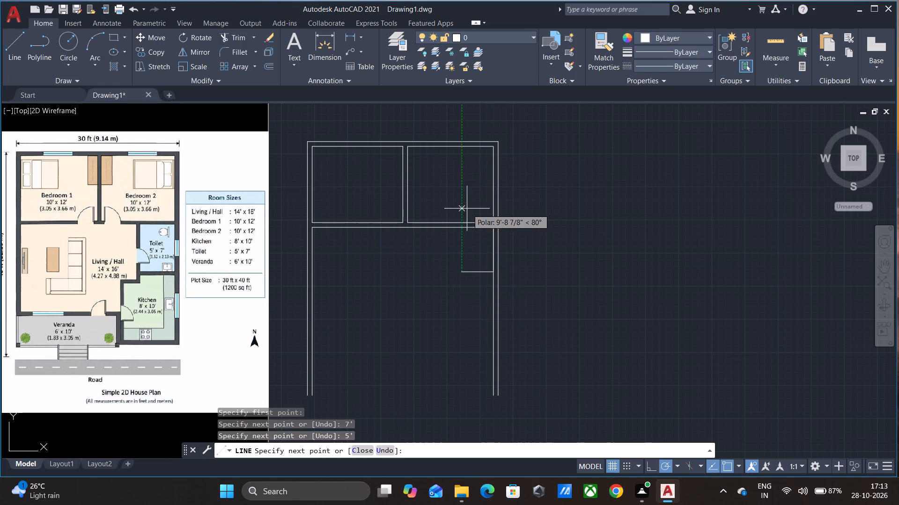
pyautogui.write("7'")
pyautogui.press('Return')
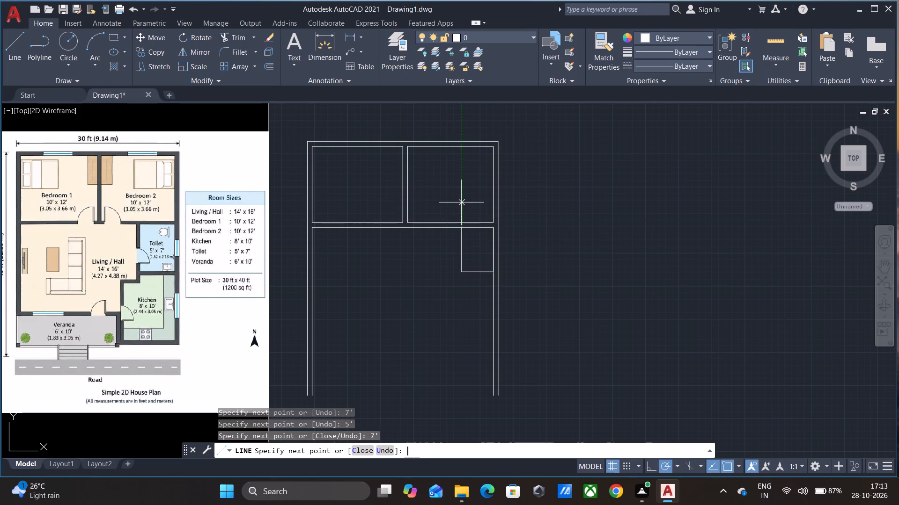
pyautogui.press('Escape')
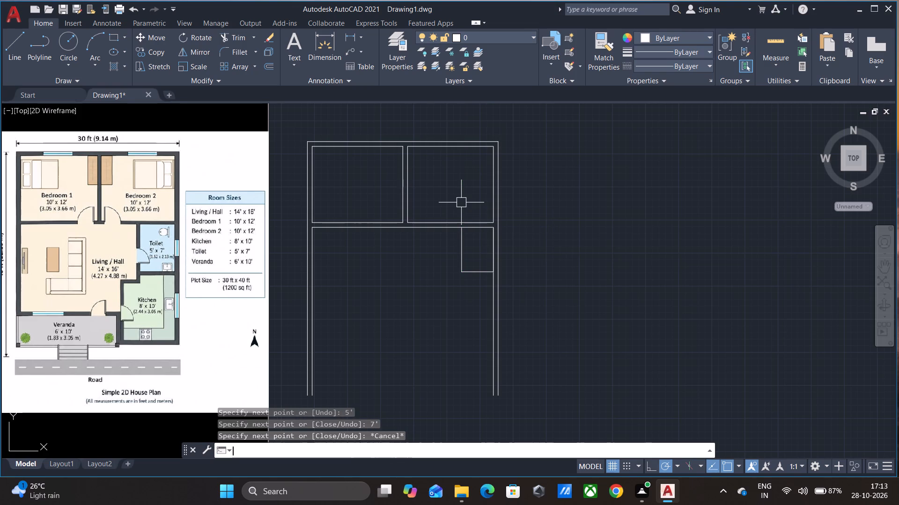
# Offset the toilet's left line and bottom line 9" outward to form its walls.
pyautogui.press('o')
pyautogui.press('Return')
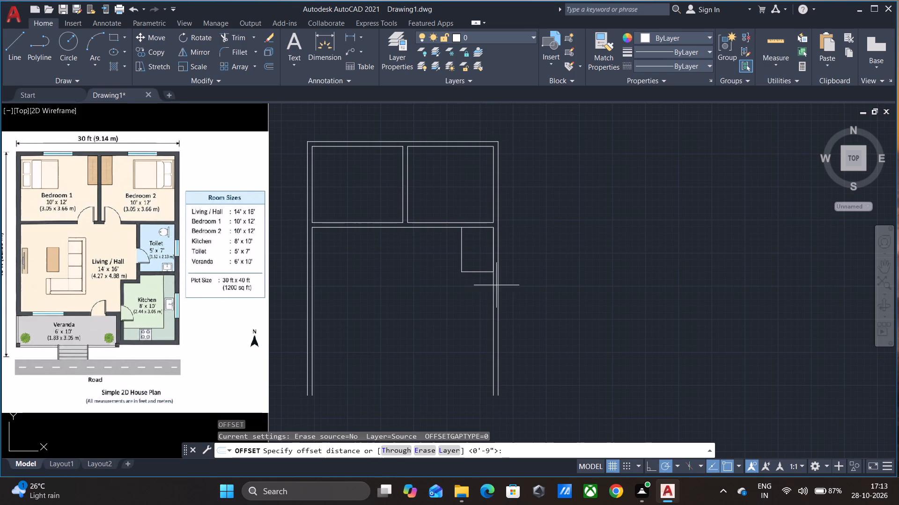
pyautogui.press('Return')
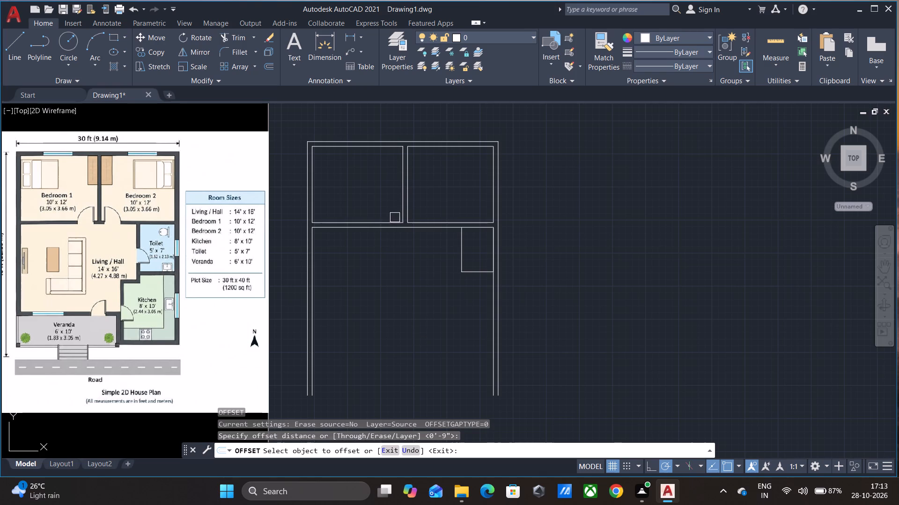
pyautogui.click(461, 249)
pyautogui.click(425, 258)
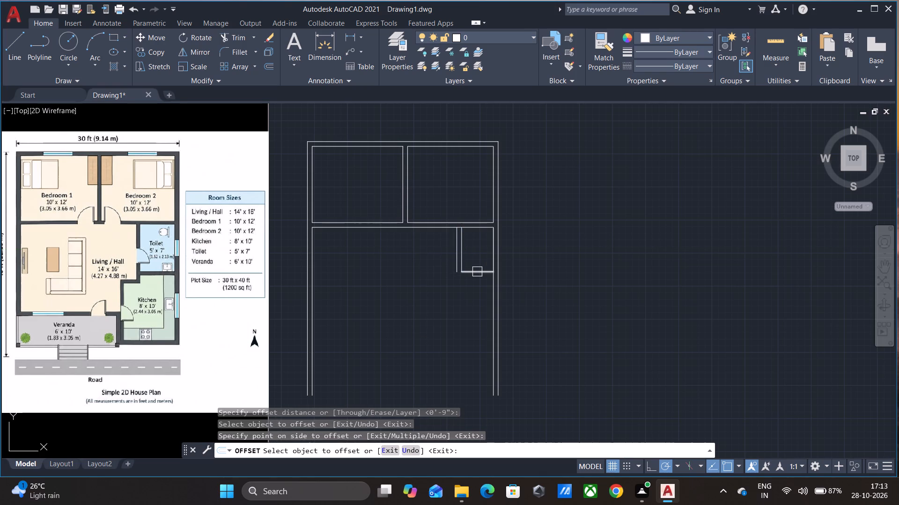
pyautogui.click(477, 269)
pyautogui.click(470, 289)
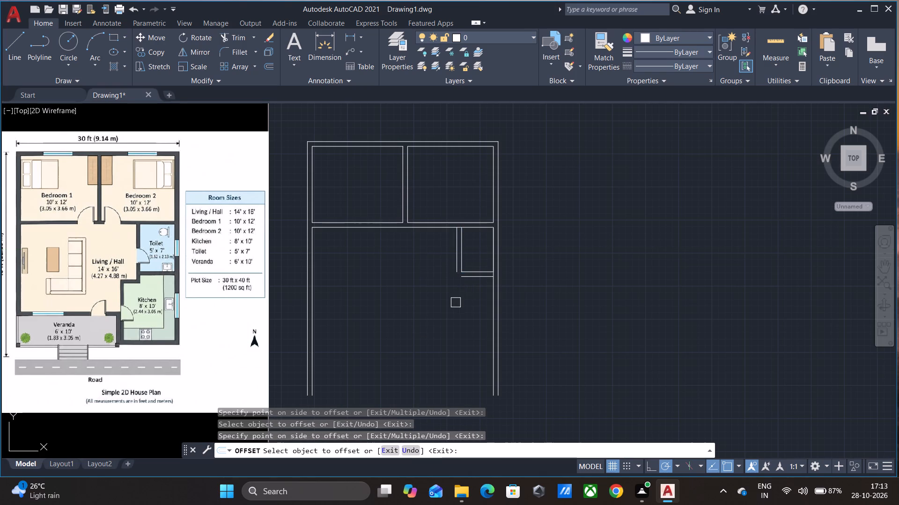
pyautogui.press('Escape')
# Fillet the toilet's two outer wall lines with zero radius to close their lower-left corner.
pyautogui.press('t')
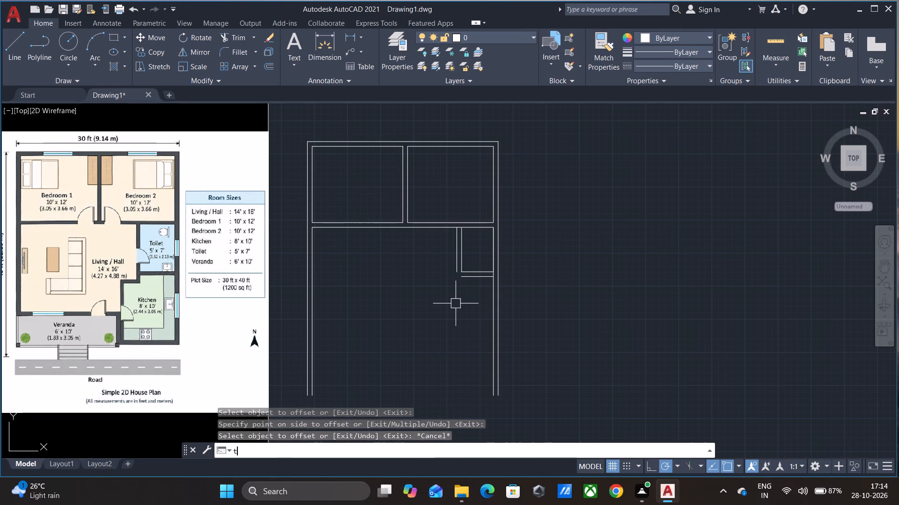
pyautogui.press('Escape')
pyautogui.press('f')
pyautogui.press('Return')
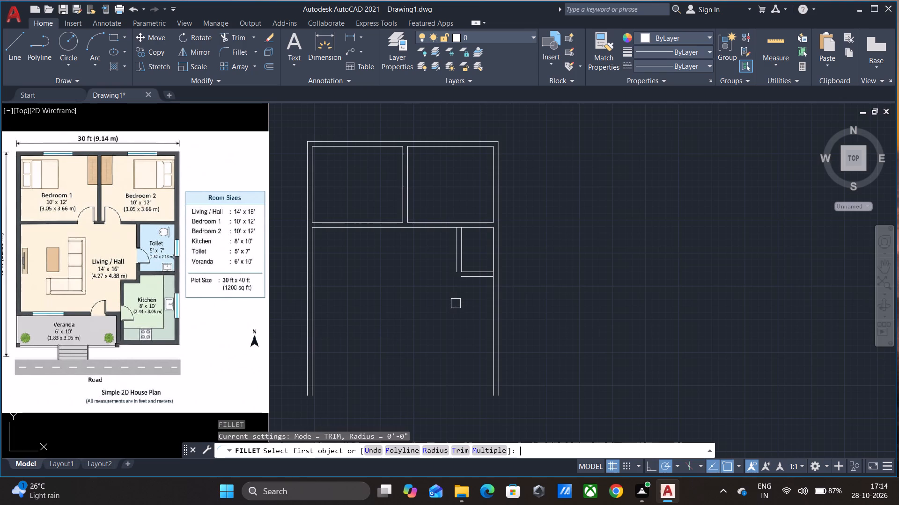
pyautogui.scroll(3, 449, 276)
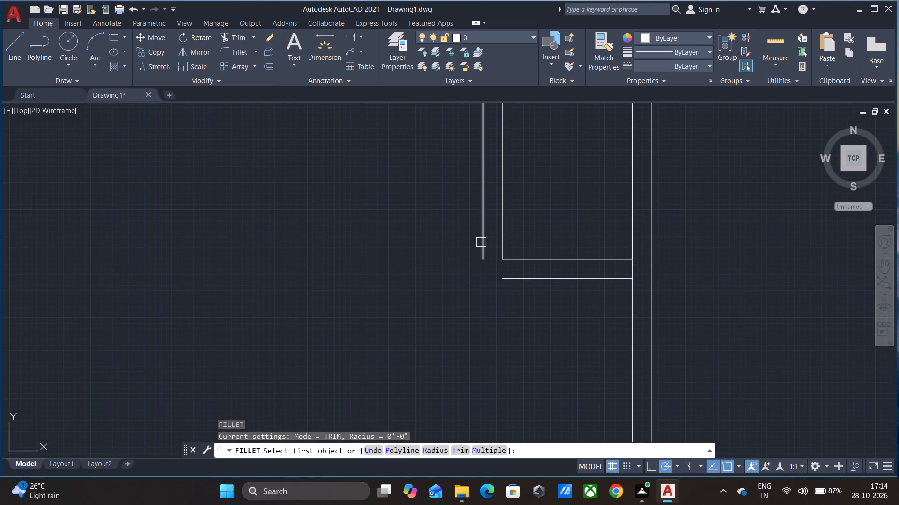
pyautogui.click(481, 242)
pyautogui.click(507, 281)
pyautogui.scroll(-2, 468, 329)
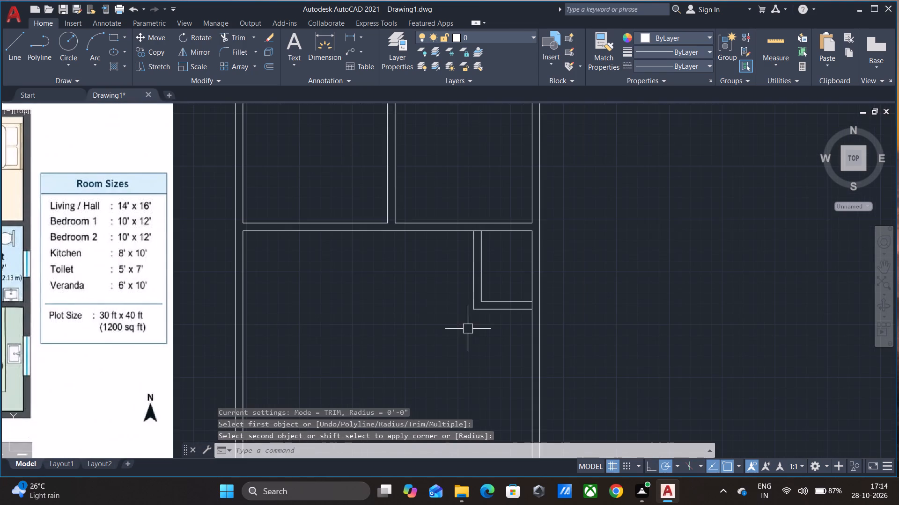
pyautogui.press('Escape')
# Trim the overlapping segments where the toilet walls meet the bedroom wall and the right outer wall.
pyautogui.write('tr')
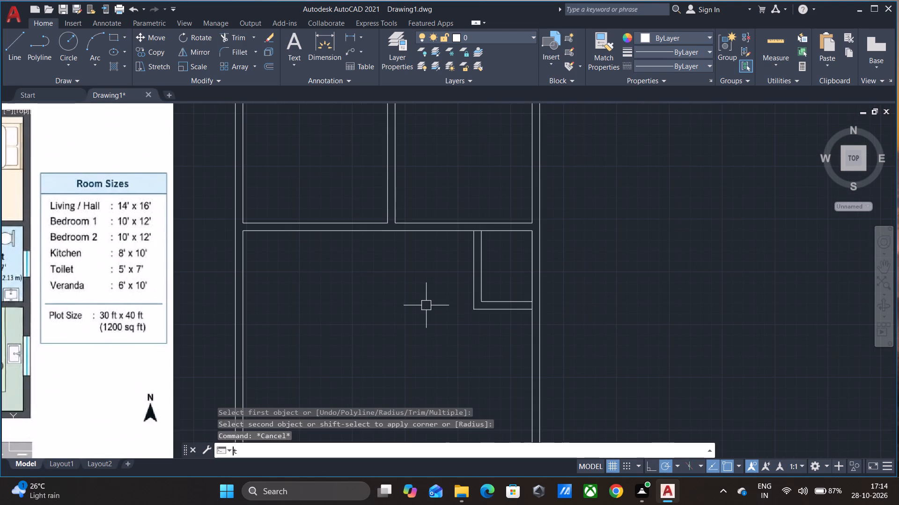
pyautogui.press('space')
pyautogui.press('space')
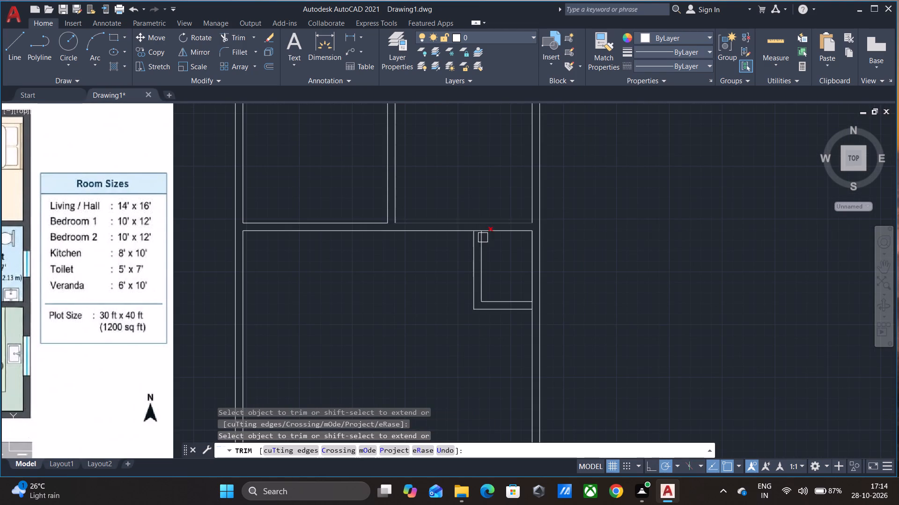
pyautogui.scroll(5, 485, 235)
pyautogui.click(417, 189)
pyautogui.scroll(-5, 414, 189)
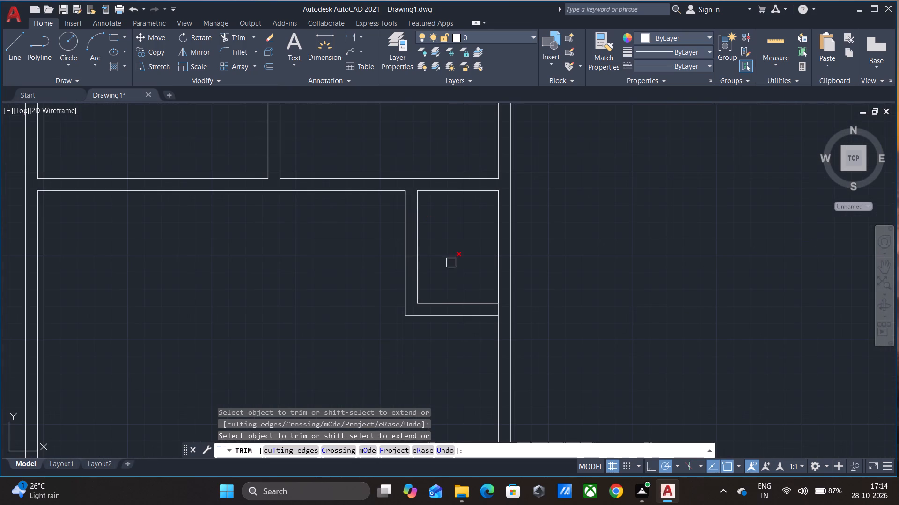
pyautogui.scroll(4, 500, 306)
pyautogui.click(492, 310)
pyautogui.scroll(-2, 485, 313)
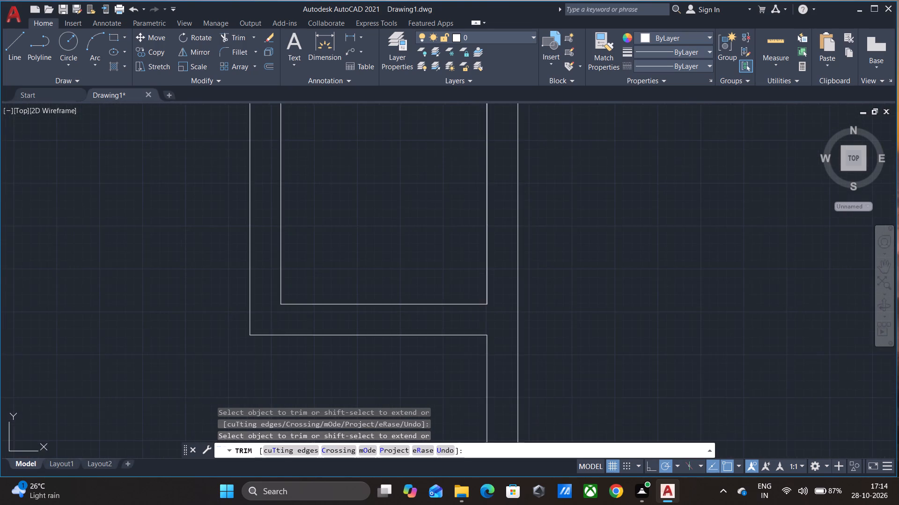
pyautogui.scroll(-2, 484, 313)
pyautogui.scroll(-2, 414, 254)
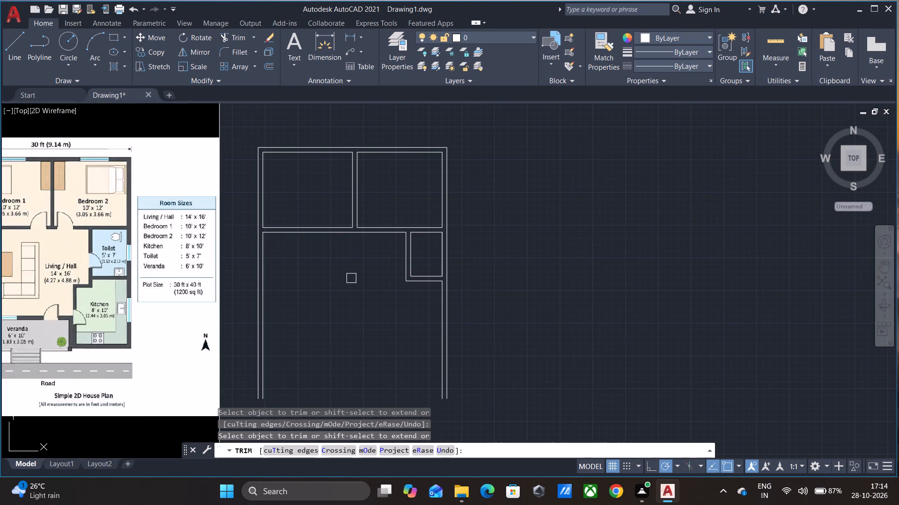
pyautogui.middleClick(405, 254)
pyautogui.moveTo(386, 272); pyautogui.dragTo(395, 263, button='middle')
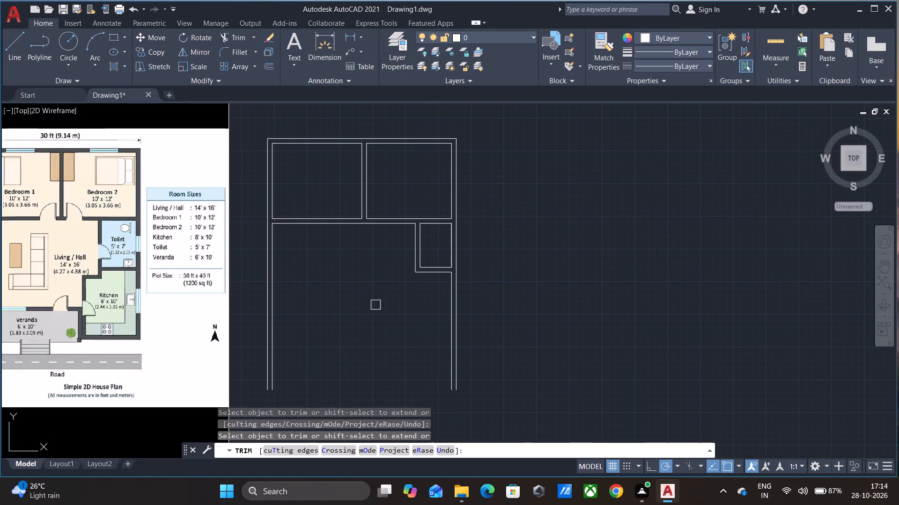
pyautogui.press('Escape')
# Draw the kitchen outline from the right end of the toilet's outer bottom wall line: 10' left, 10' down and 10' right.
pyautogui.press('l')
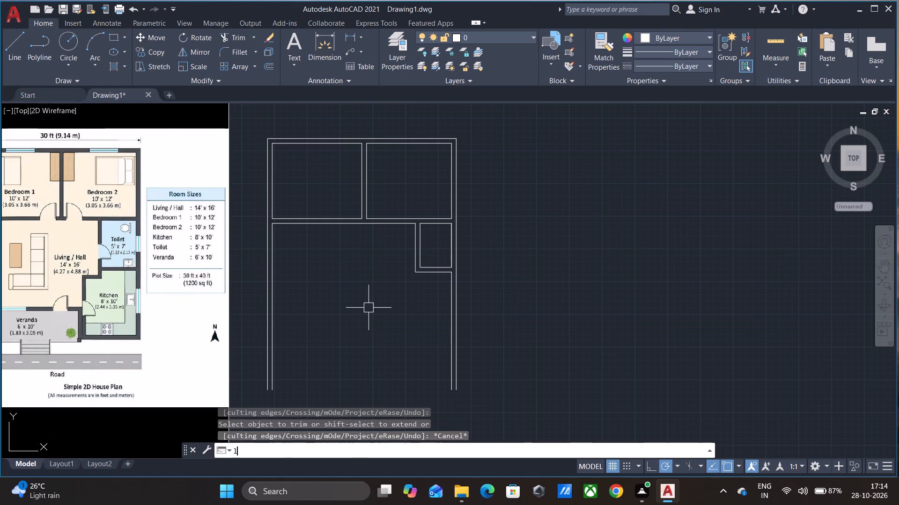
pyautogui.press('Return')
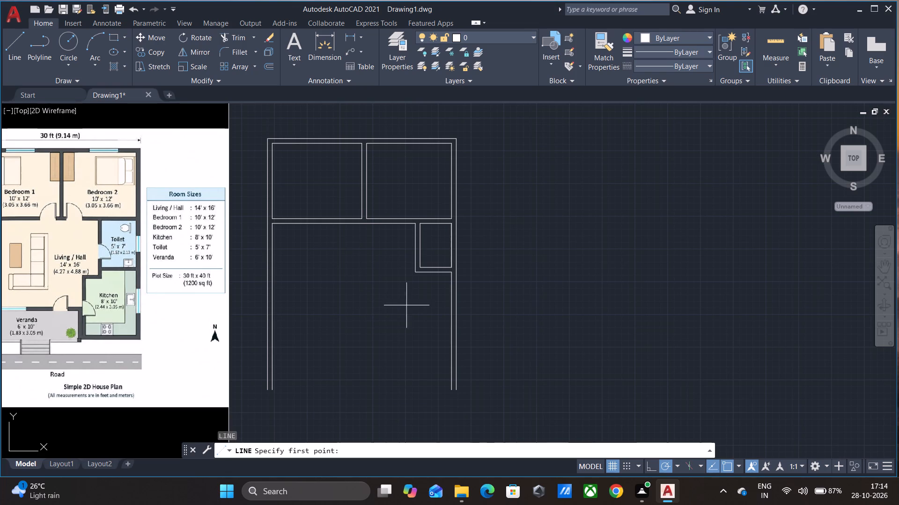
pyautogui.click(448, 275)
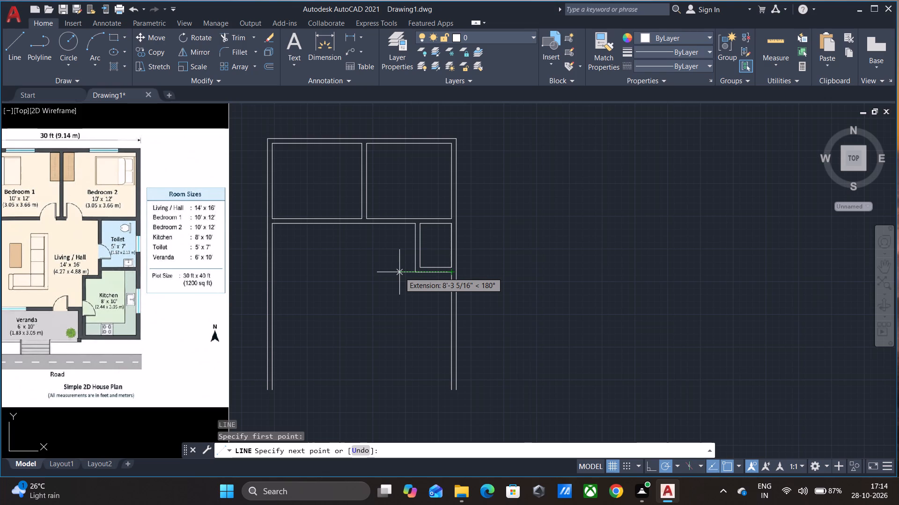
pyautogui.scroll(-2, 399, 272)
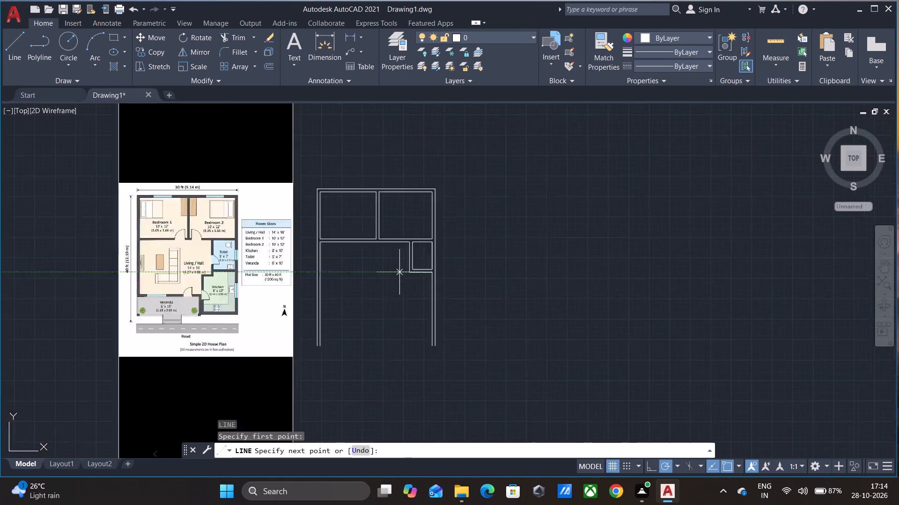
pyautogui.scroll(2, 399, 272)
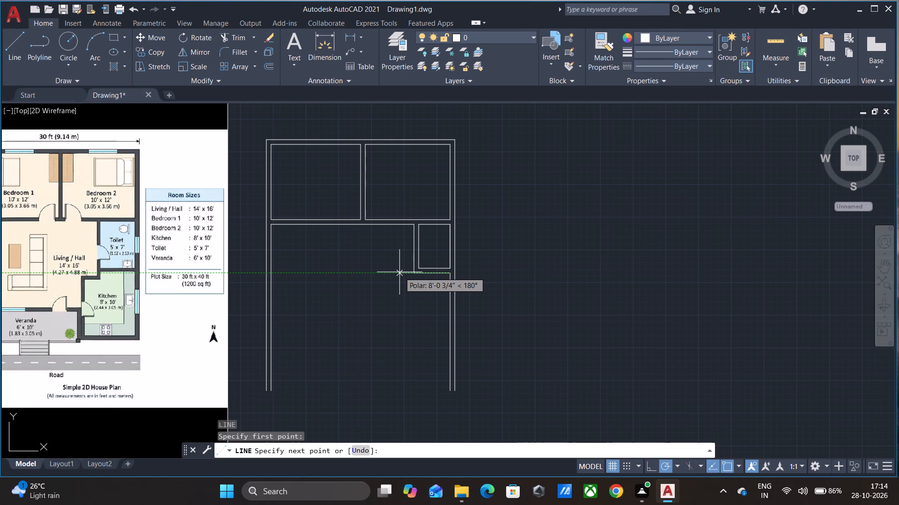
pyautogui.write("10'")
pyautogui.press('Return')
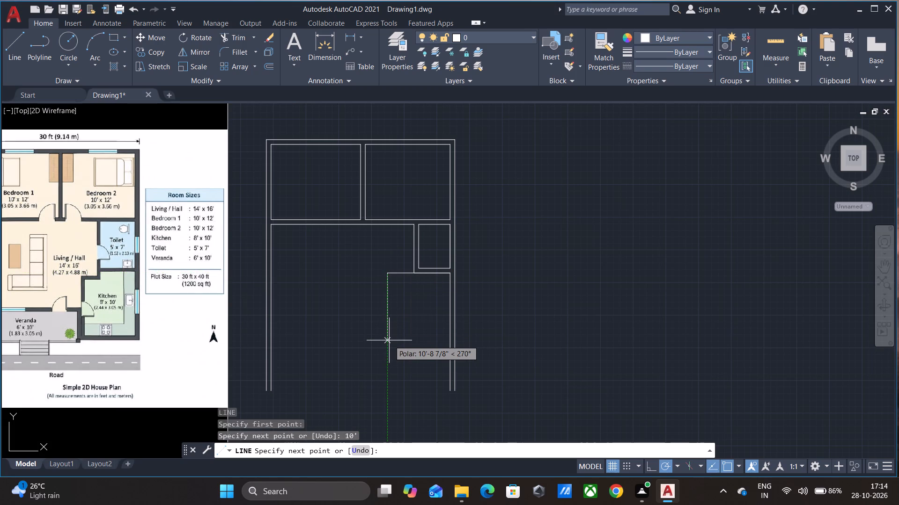
pyautogui.write("10'")
pyautogui.press('Return')
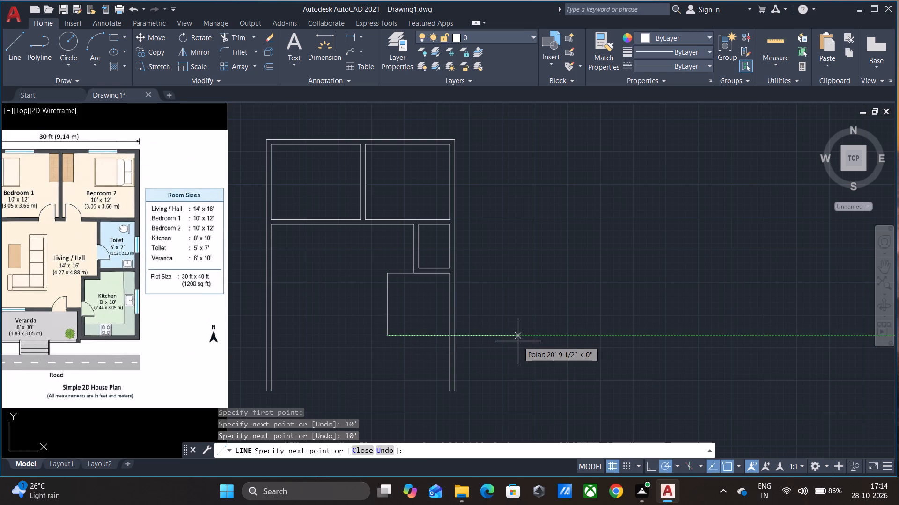
pyautogui.write("10'")
pyautogui.press('Return')
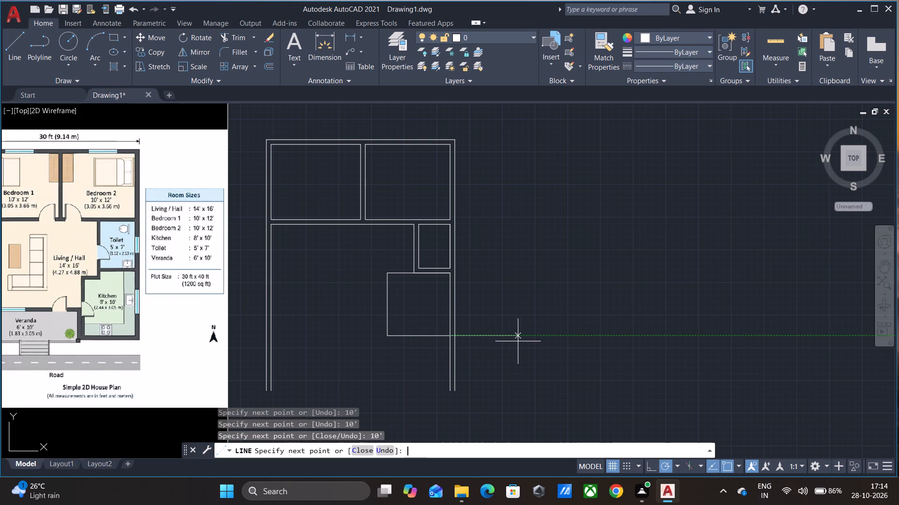
pyautogui.press('space')
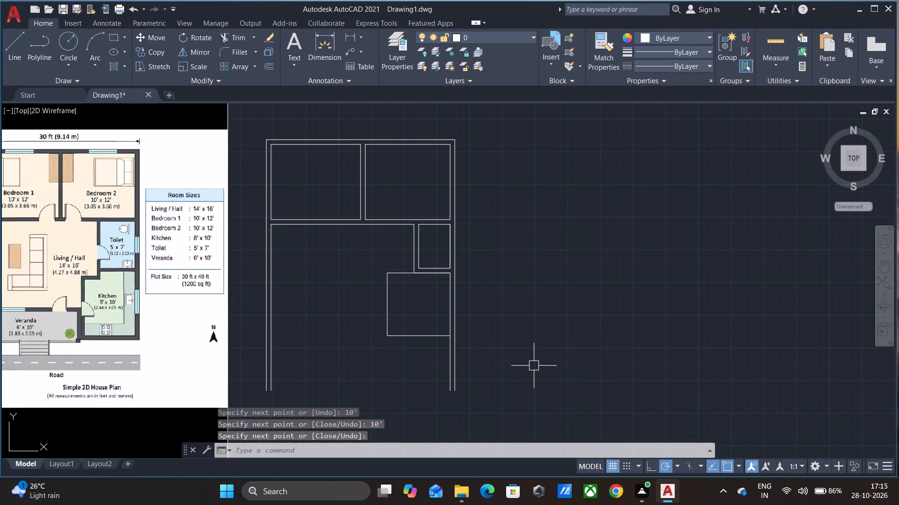
# Offset the kitchen's bottom and left lines 9" outward and its top line 9" inward to form the kitchen walls.
pyautogui.press('o')
pyautogui.press('Return')
pyautogui.press('Return')
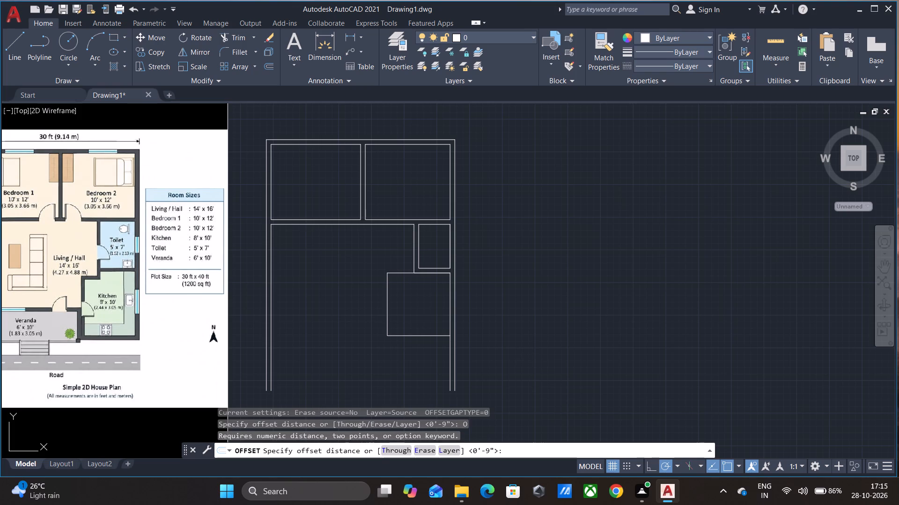
pyautogui.press('Return')
pyautogui.click(406, 340)
pyautogui.click(395, 353)
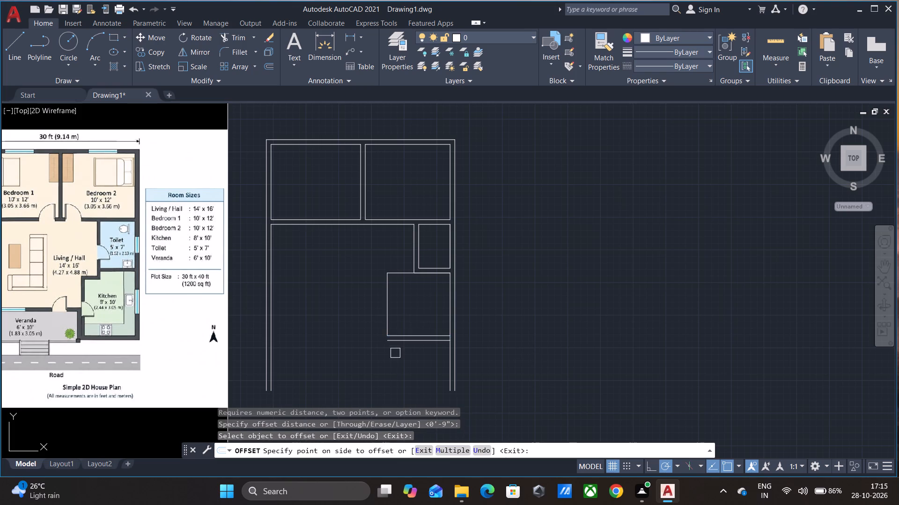
pyautogui.moveTo(383, 316); pyautogui.dragTo(368, 319)
pyautogui.click(343, 327)
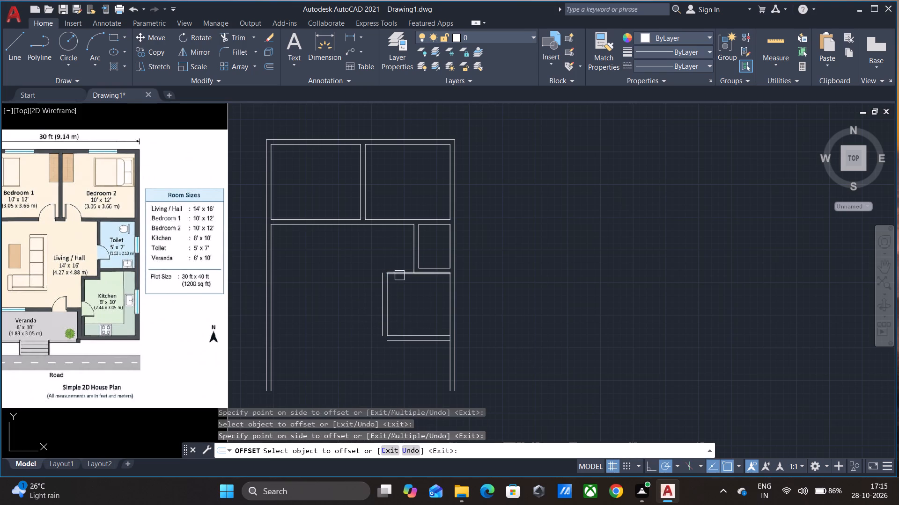
pyautogui.click(399, 274)
pyautogui.click(395, 308)
pyautogui.click(398, 273)
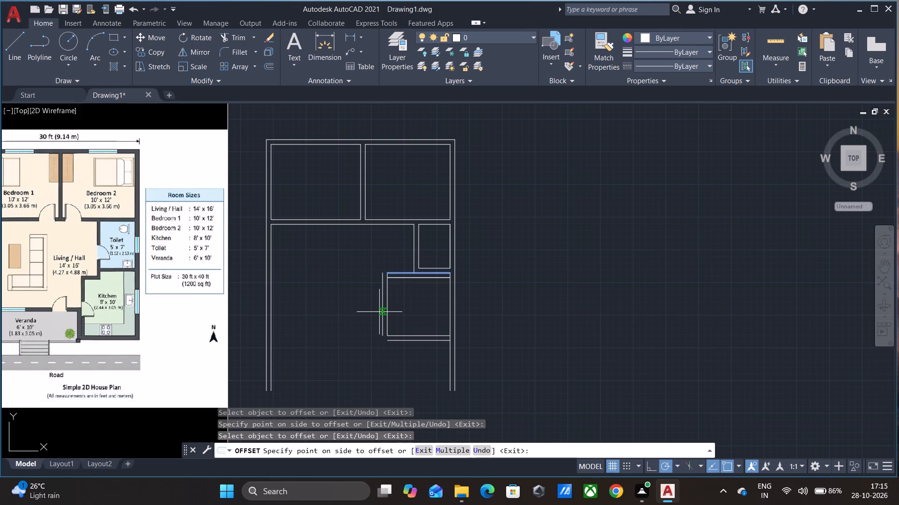
pyautogui.press('Escape')
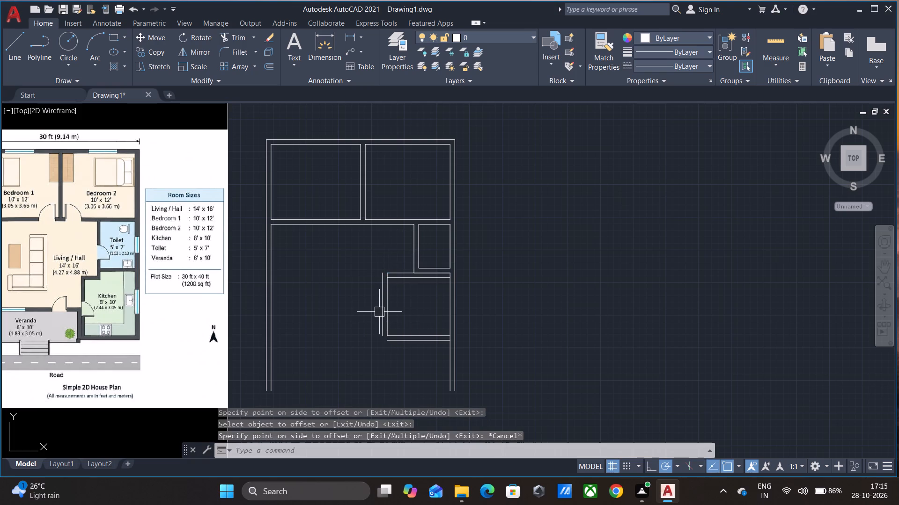
pyautogui.press('Escape')
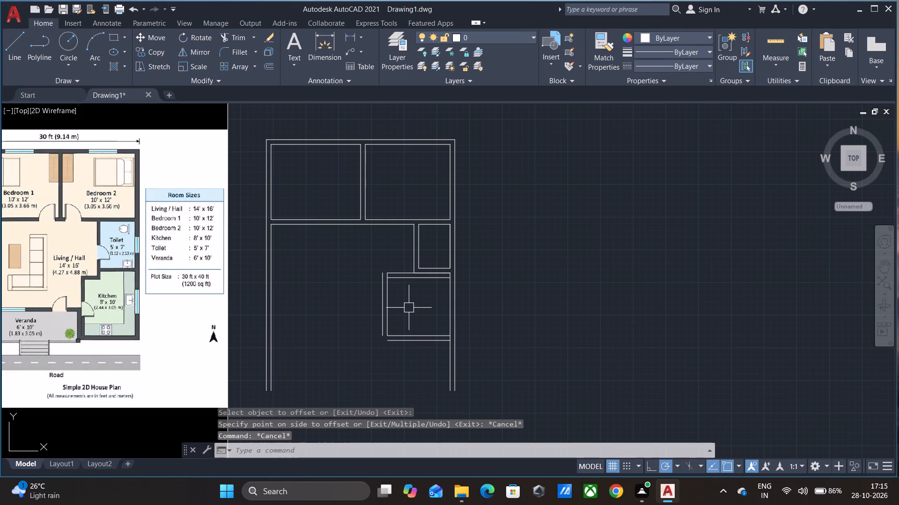
# Trim the leftover segments at both ends of the kitchen's top wall and the overlapping line beneath the toilet.
pyautogui.write('tr')
pyautogui.press('space')
pyautogui.press('space')
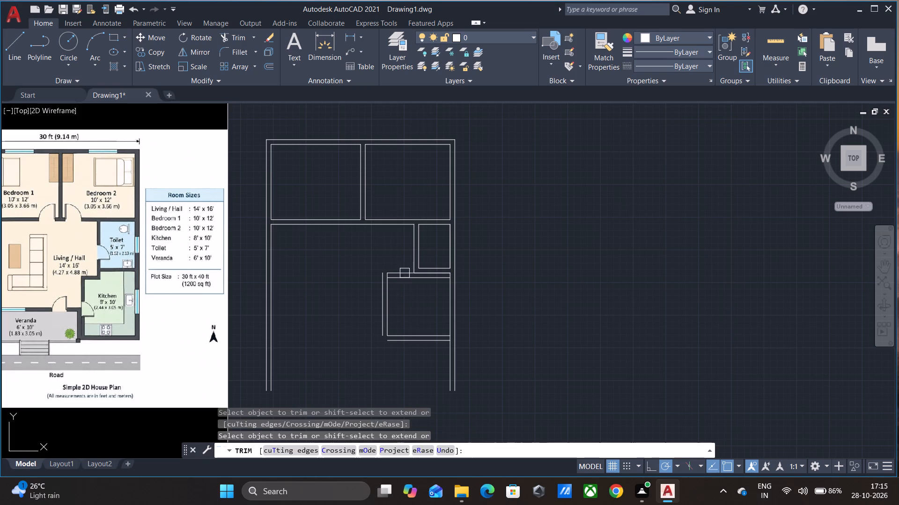
pyautogui.scroll(5, 402, 270)
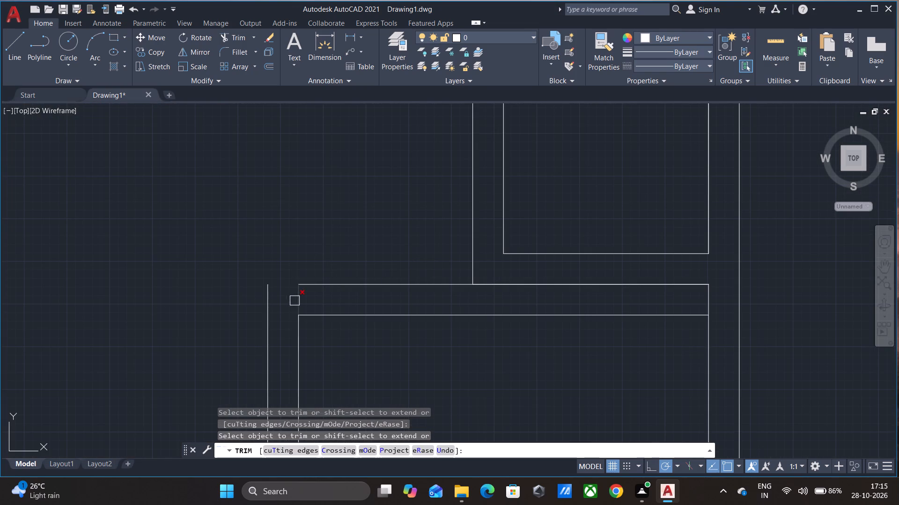
pyautogui.click(295, 301)
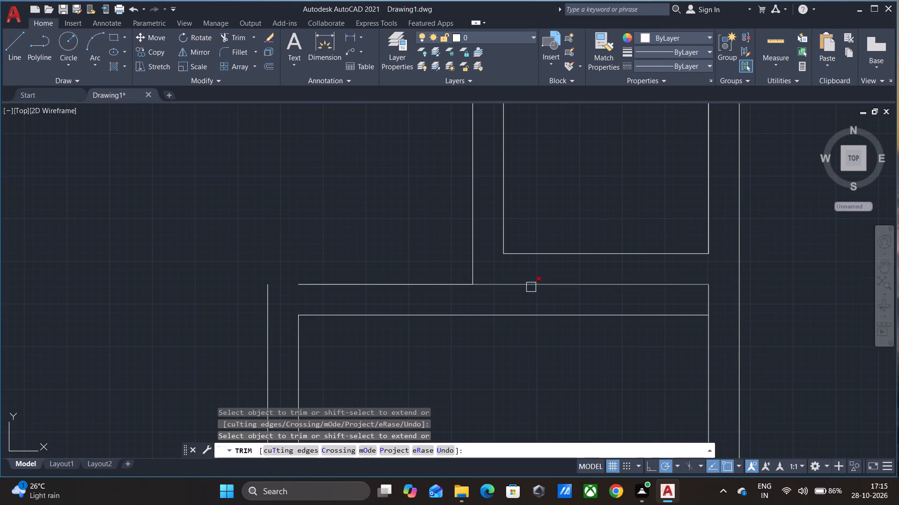
pyautogui.click(531, 286)
pyautogui.click(706, 297)
pyautogui.press('Escape')
# Fillet the kitchen's outer left and outer top wall lines with zero radius to close their upper-left corner.
pyautogui.write('f')
pyautogui.press('space')
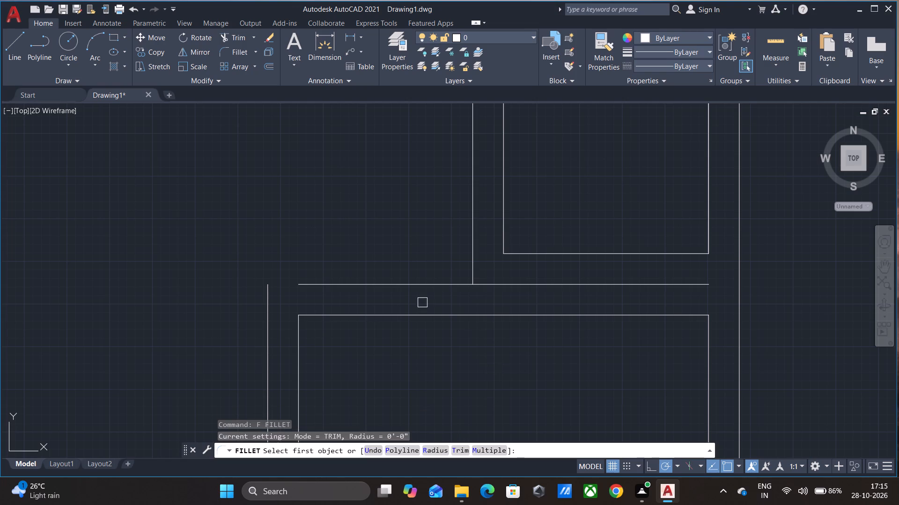
pyautogui.click(268, 318)
pyautogui.click(338, 283)
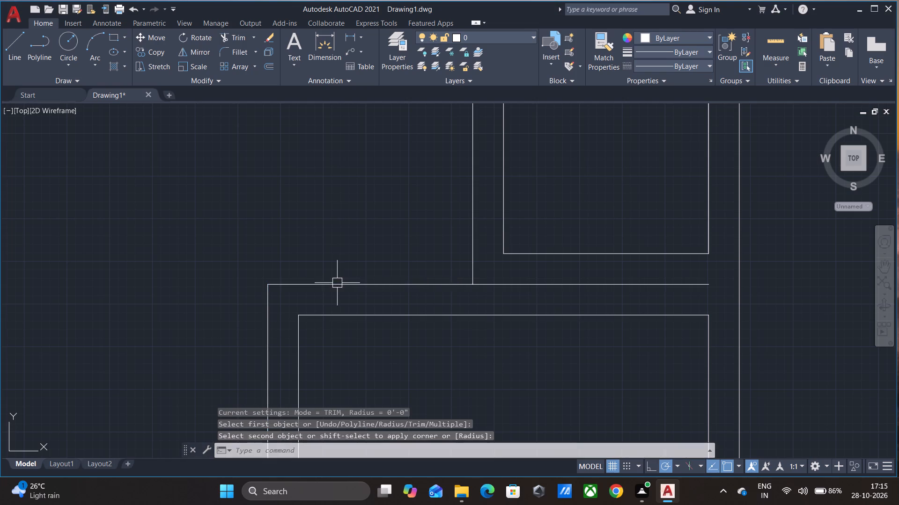
pyautogui.press('Escape')
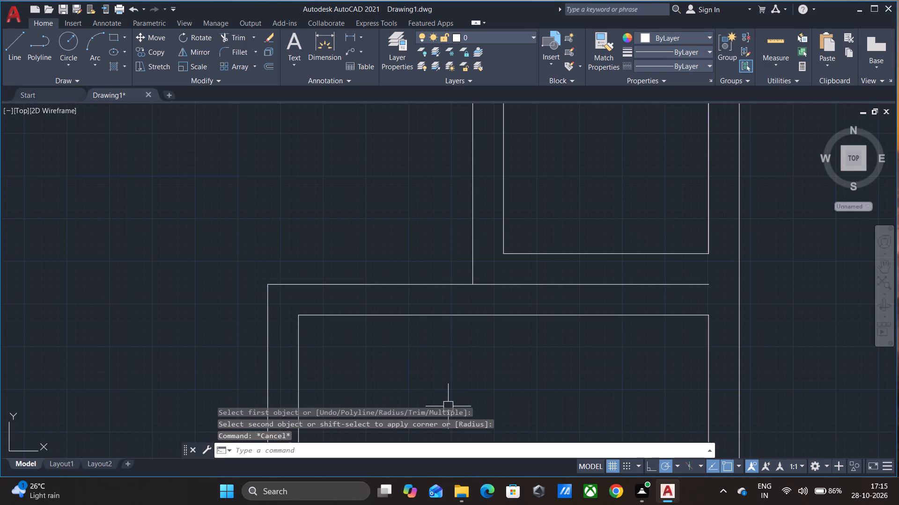
# Stretch the toilet's outer left line about 1'-5" down past the kitchen's top wall, and the toilet-kitchen wall line right past the outer wall.
pyautogui.click(471, 268)
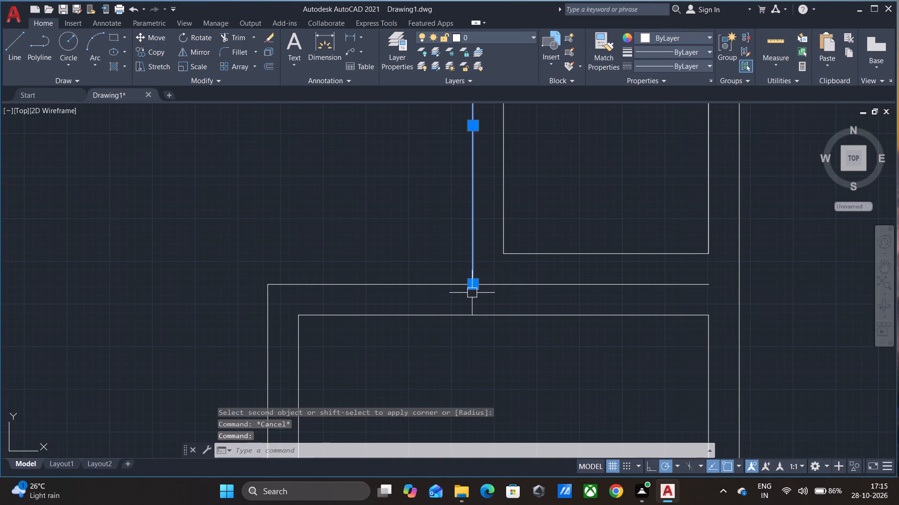
pyautogui.click(474, 285)
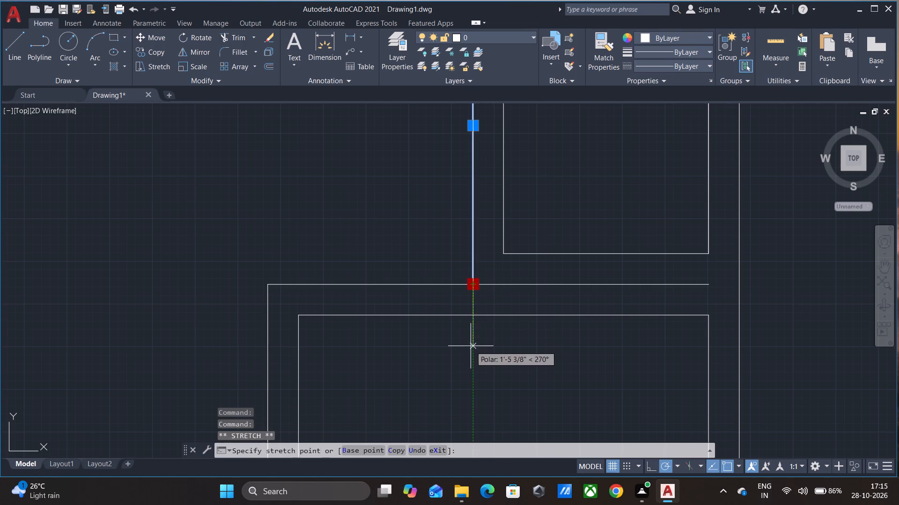
pyautogui.click(471, 346)
pyautogui.press('Escape')
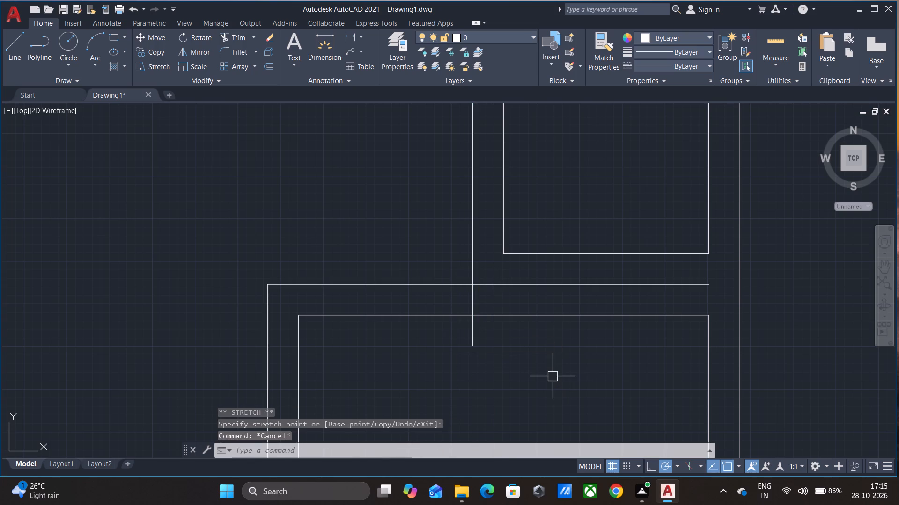
pyautogui.click(594, 285)
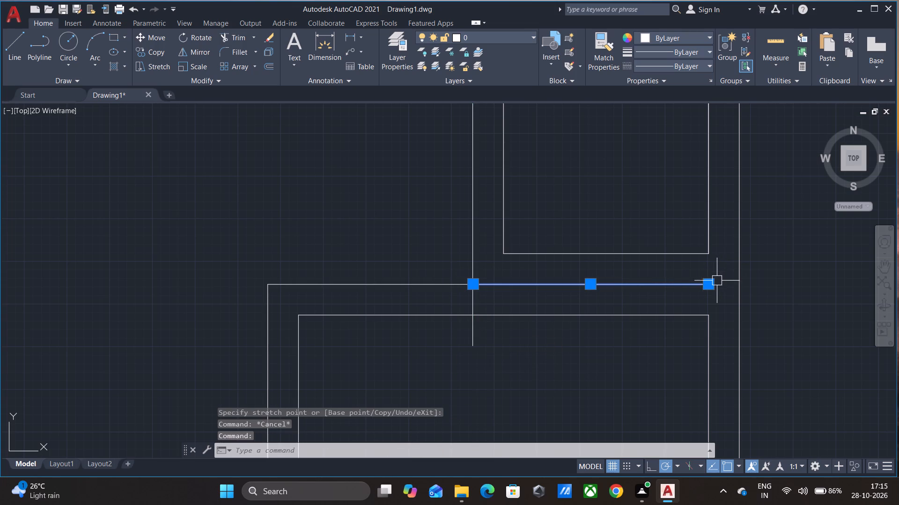
pyautogui.click(709, 284)
pyautogui.click(776, 284)
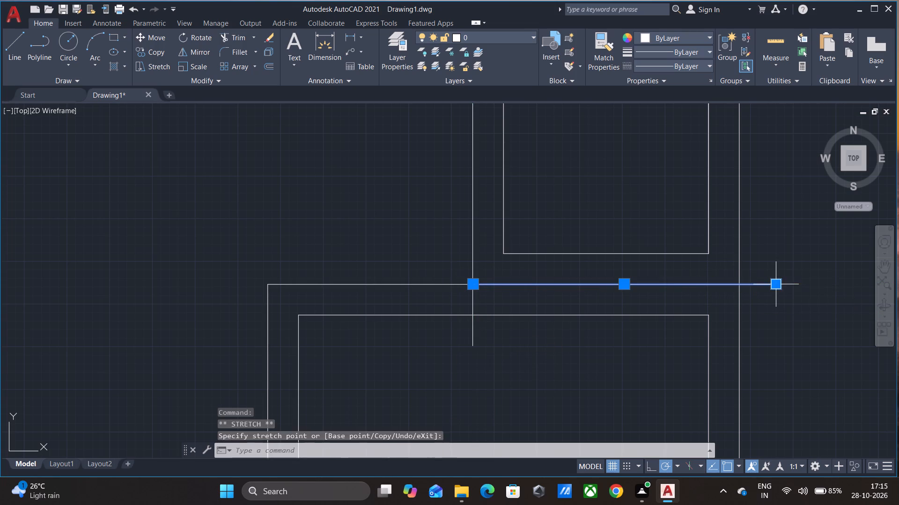
pyautogui.press('Escape')
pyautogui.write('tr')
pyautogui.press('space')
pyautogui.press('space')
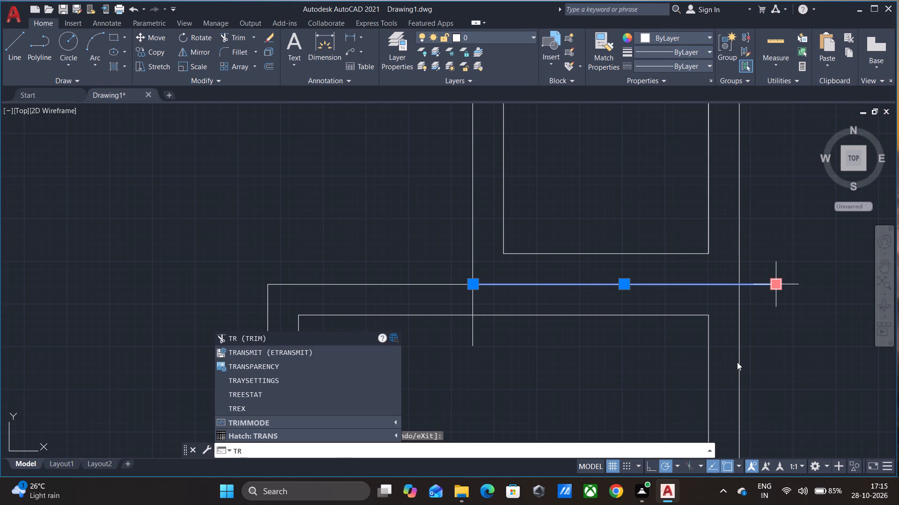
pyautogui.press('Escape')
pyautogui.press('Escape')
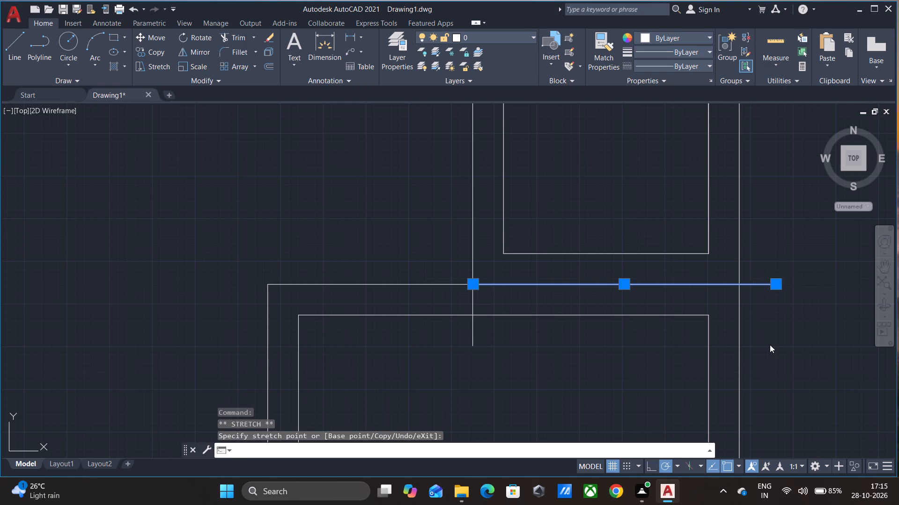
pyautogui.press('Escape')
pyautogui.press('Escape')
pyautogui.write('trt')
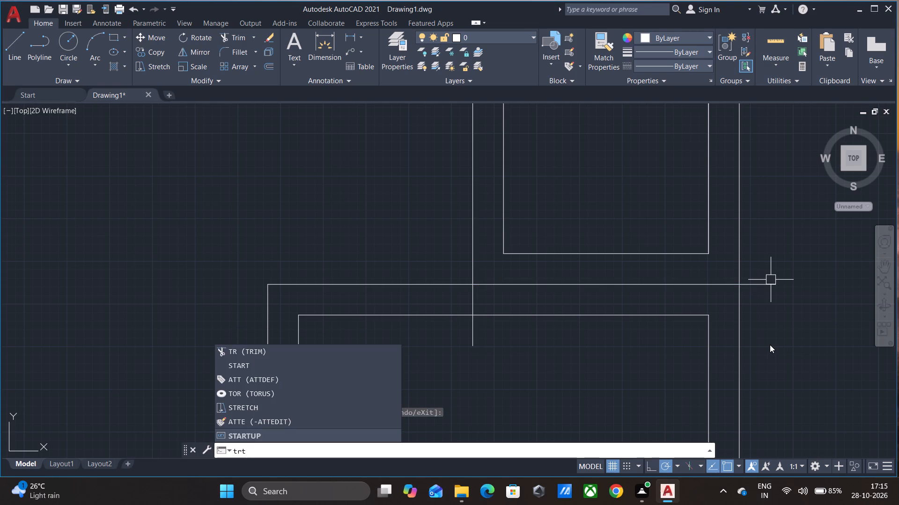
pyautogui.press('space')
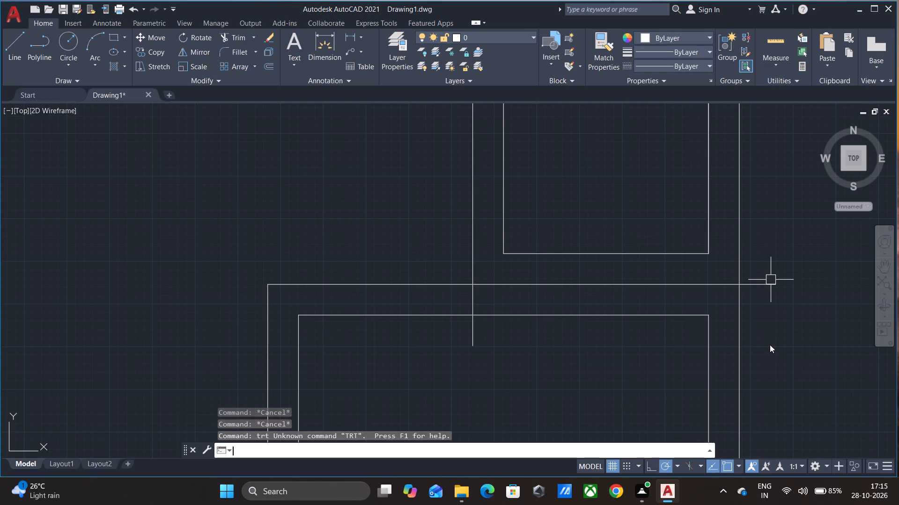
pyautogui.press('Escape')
# Trim the toilet-kitchen wall line where it overshoots the house's outer right wall.
pyautogui.write('tr')
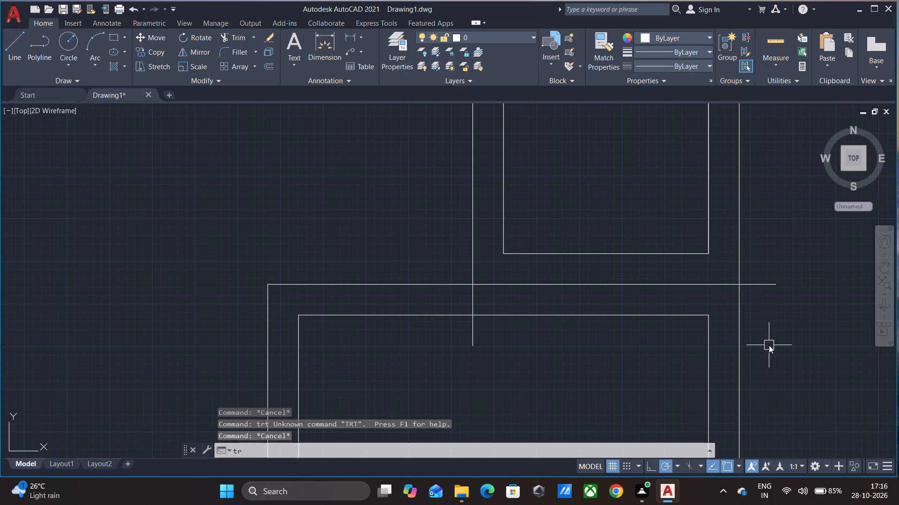
pyautogui.press('space')
pyautogui.press('space')
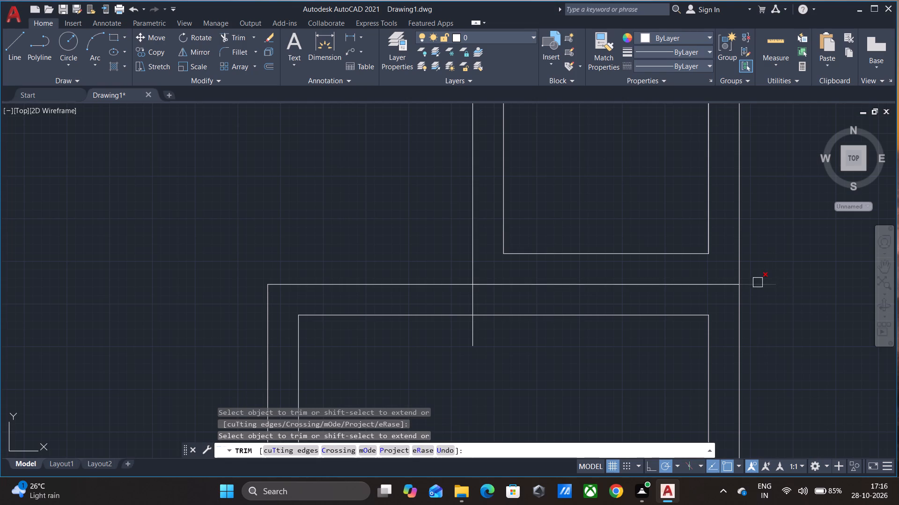
pyautogui.click(759, 283)
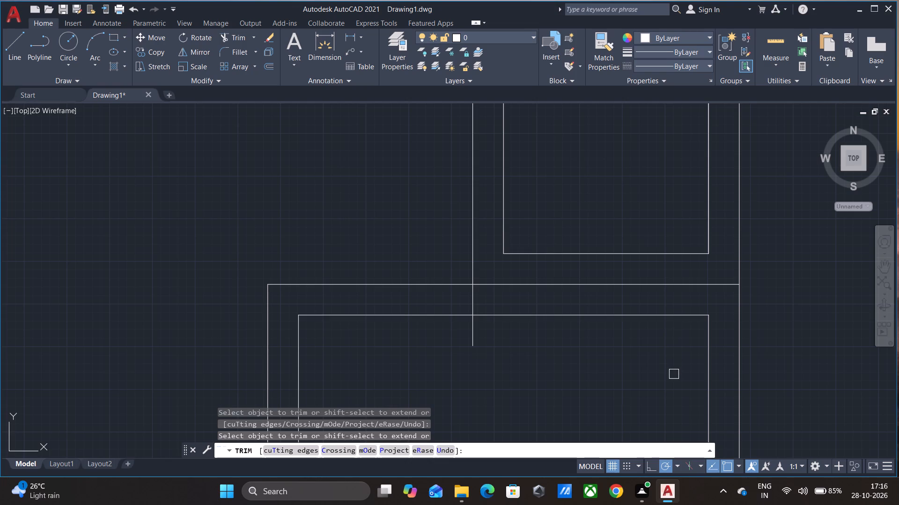
pyautogui.press('Escape')
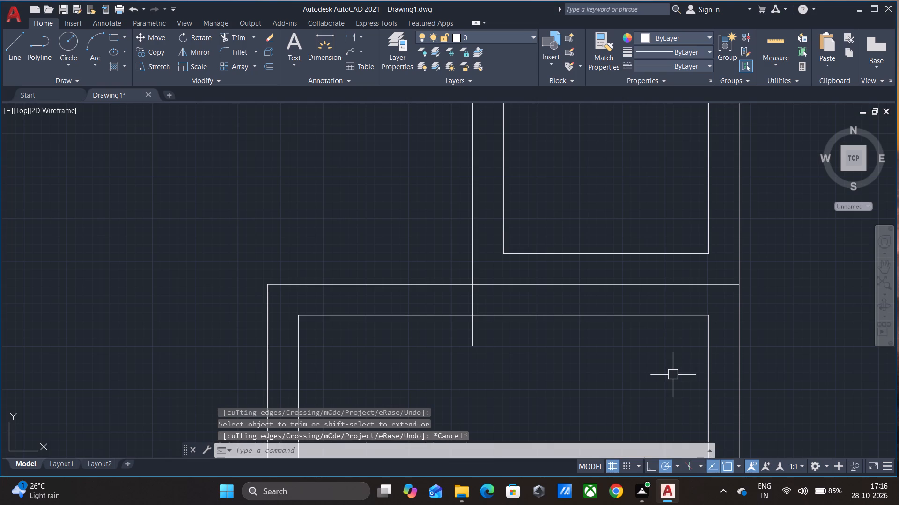
# Stretch the upper end of the kitchen's inner right line up to the toilet-kitchen wall line.
pyautogui.click(709, 351)
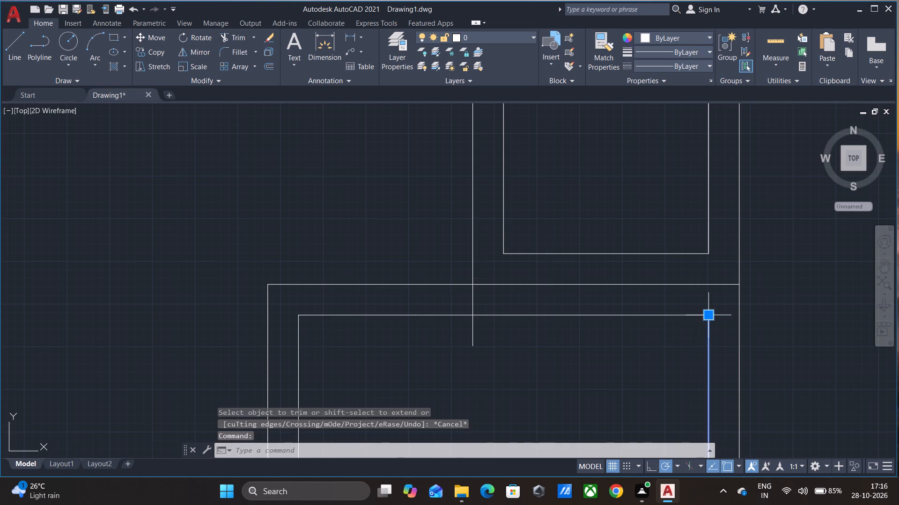
pyautogui.click(710, 318)
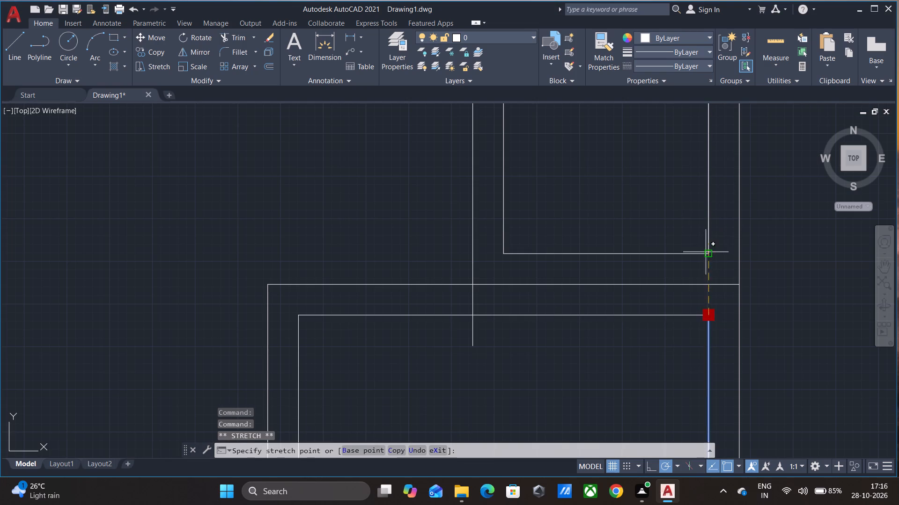
pyautogui.click(709, 283)
pyautogui.press('Escape')
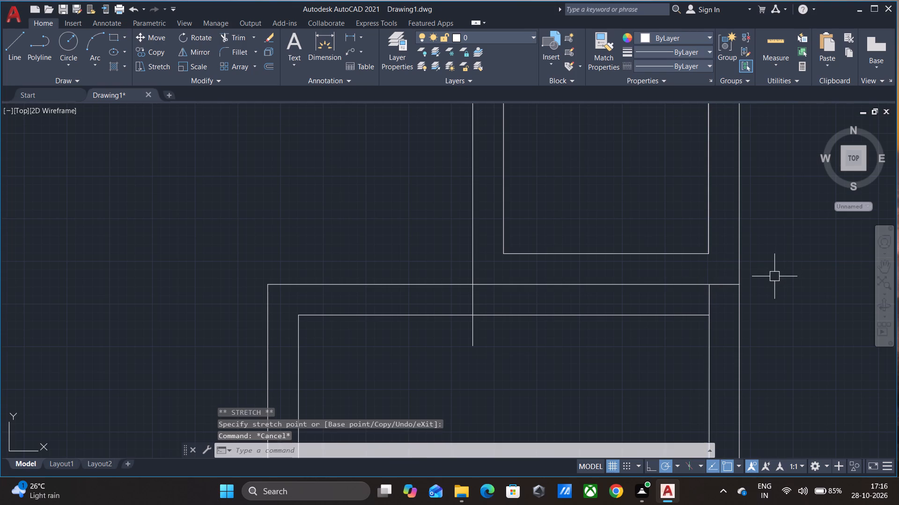
# Trim the kitchen's inner top line beneath the toilet and the tail of the toilet's outer left line hanging below it.
pyautogui.write('tr')
pyautogui.press('space')
pyautogui.press('space')
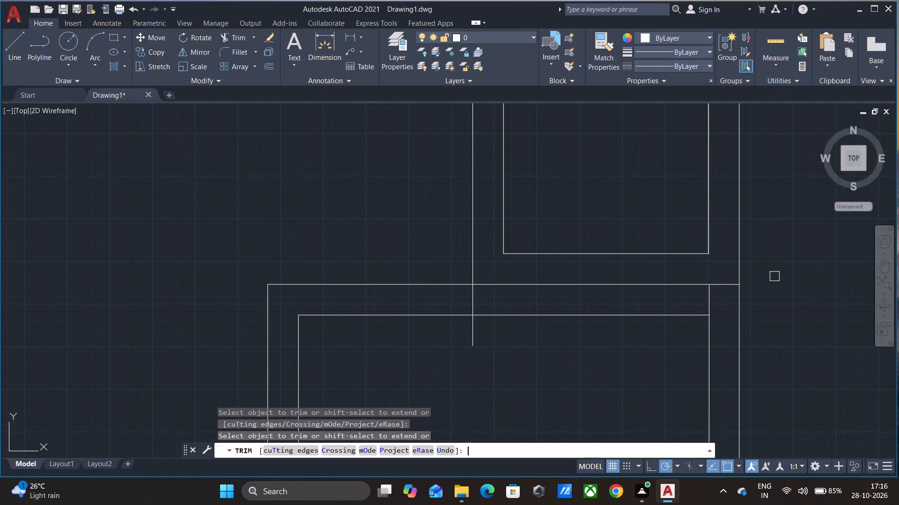
pyautogui.click(671, 318)
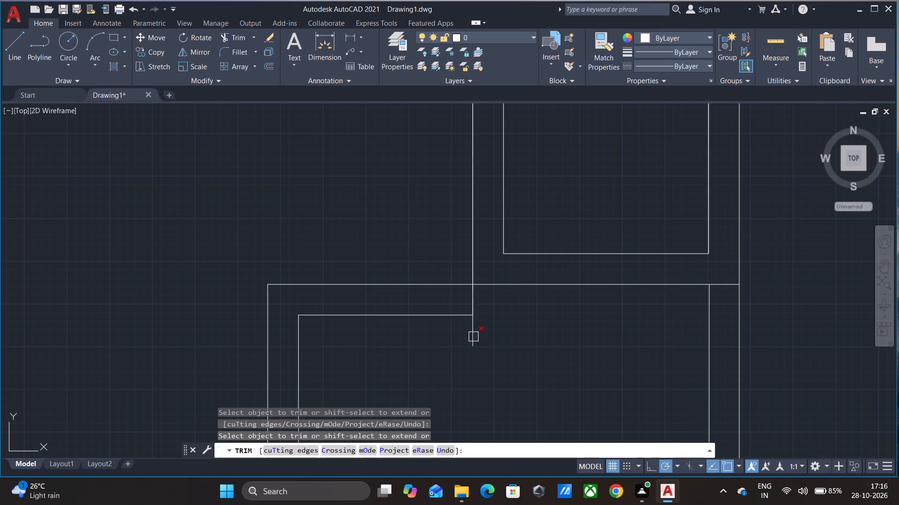
pyautogui.click(473, 337)
pyautogui.scroll(-2, 578, 336)
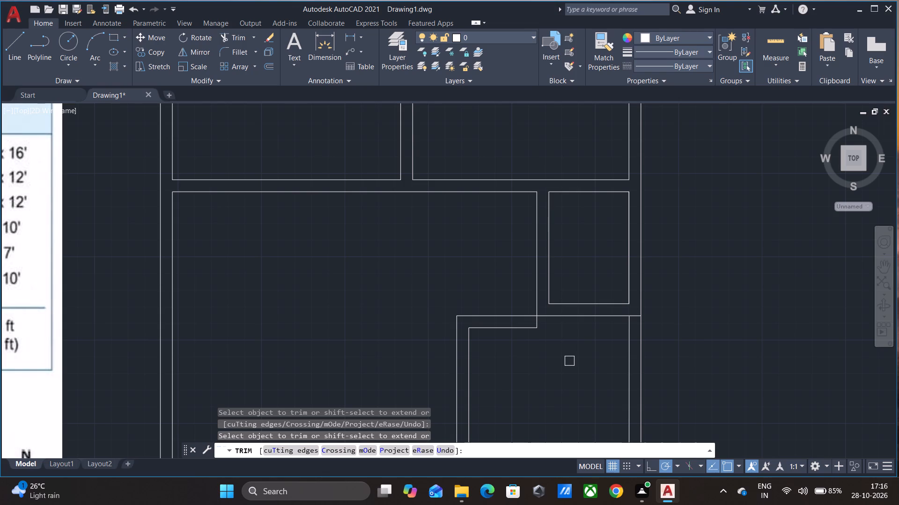
pyautogui.press('Escape')
# Draw a line from the toilet's inner lower-left corner down to the kitchen's inner top line level, and left to that line's end.
pyautogui.press('l')
pyautogui.press('Return')
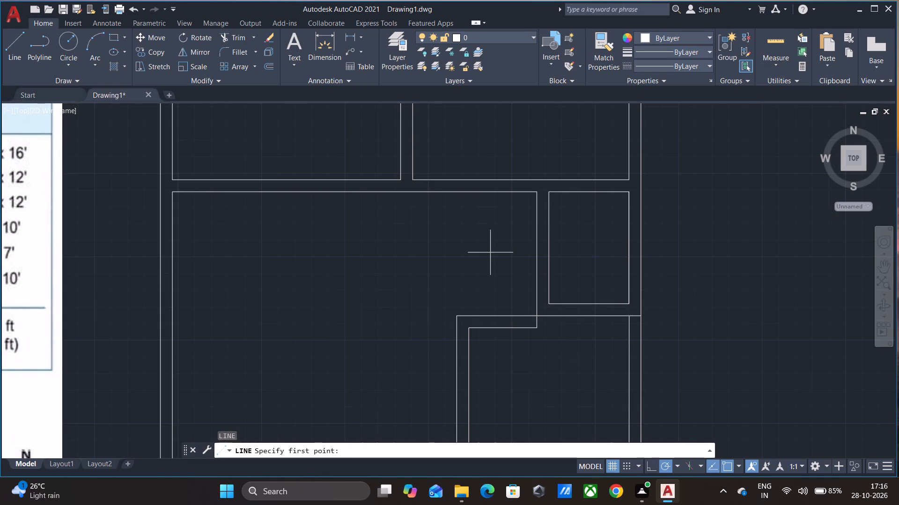
pyautogui.scroll(3, 533, 324)
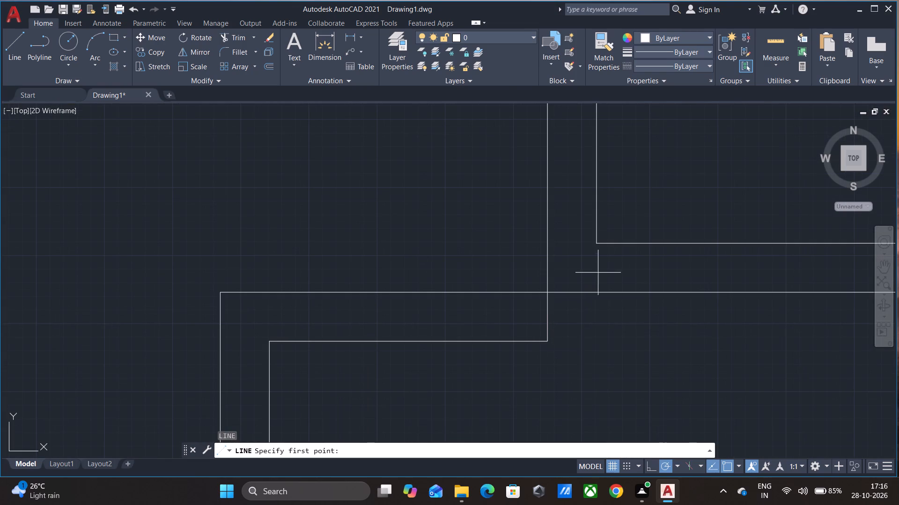
pyautogui.click(597, 240)
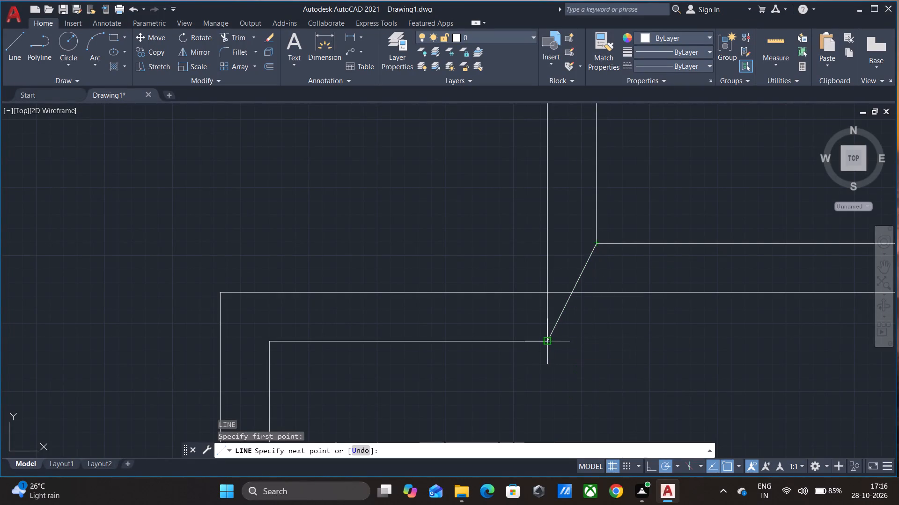
pyautogui.click(597, 342)
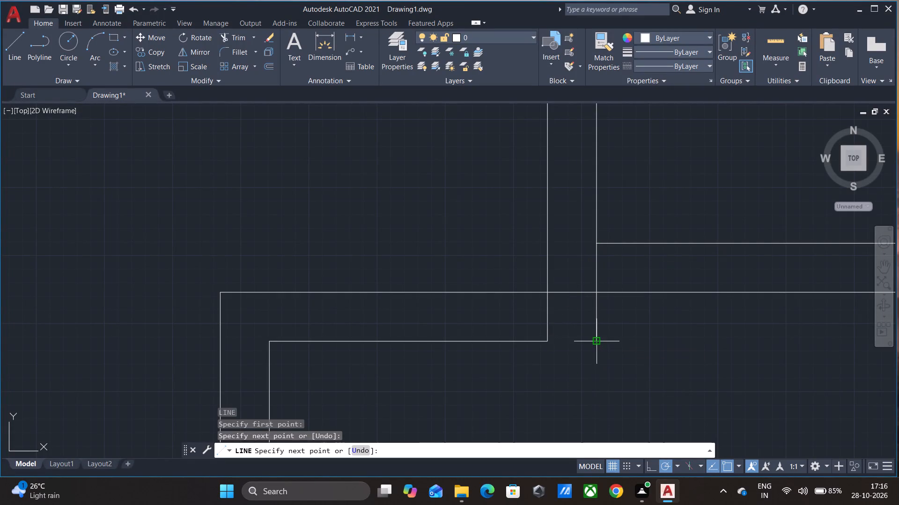
pyautogui.click(548, 342)
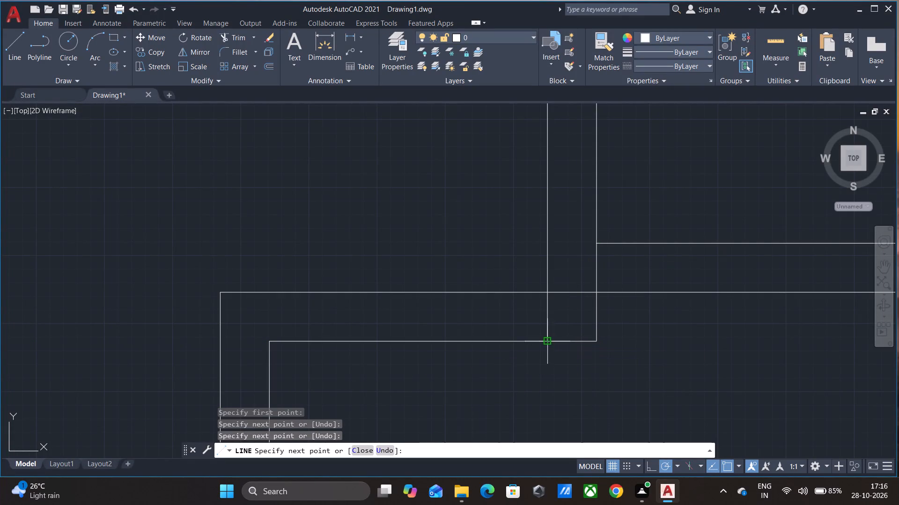
pyautogui.press('Escape')
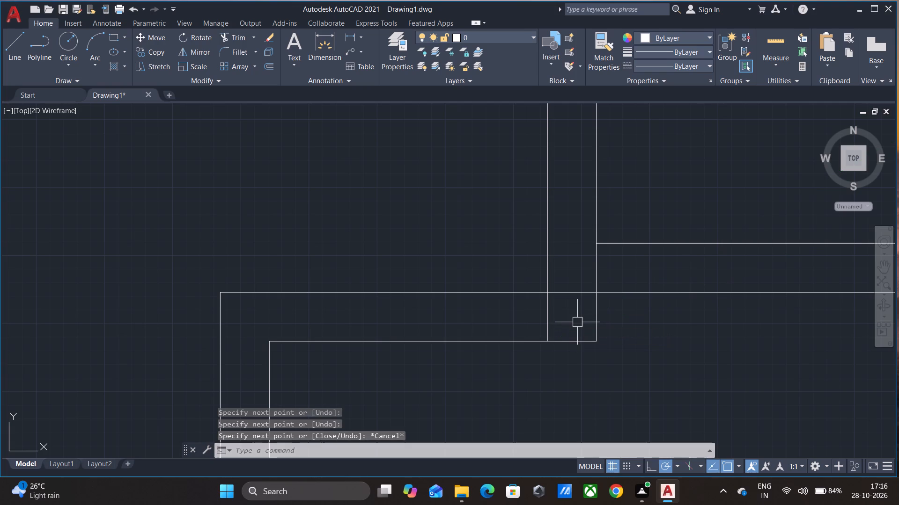
# Trim the three segments crossing the wall openings at the junction of the toilet's left wall and the kitchen's top wall.
pyautogui.write('tr')
pyautogui.press('space')
pyautogui.press('space')
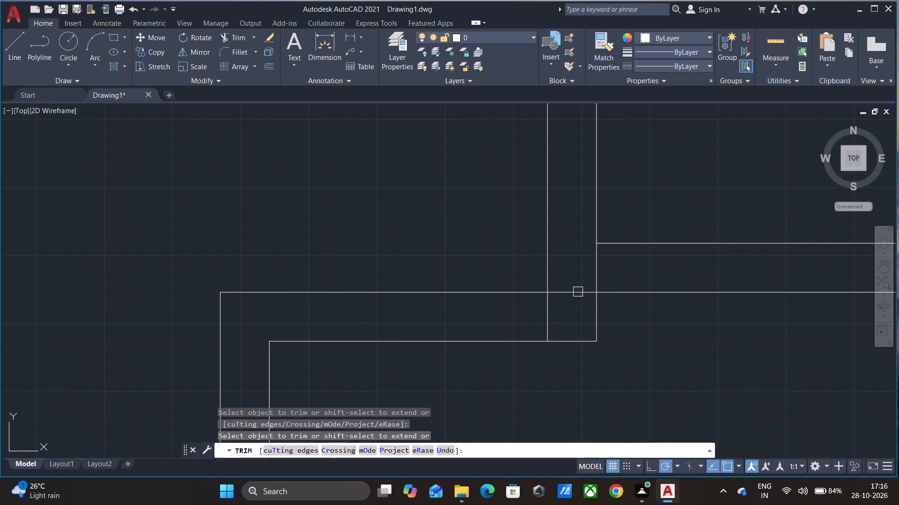
pyautogui.click(573, 296)
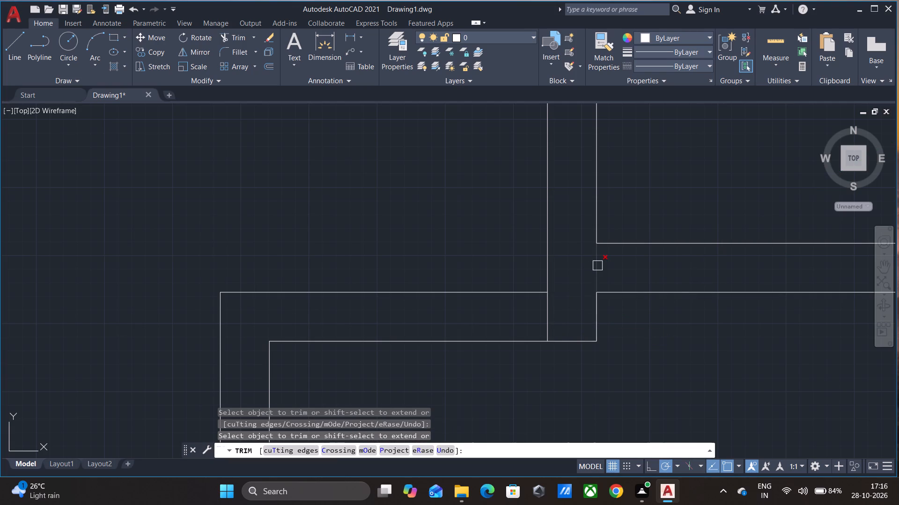
pyautogui.click(597, 266)
pyautogui.click(546, 309)
pyautogui.scroll(-2, 553, 323)
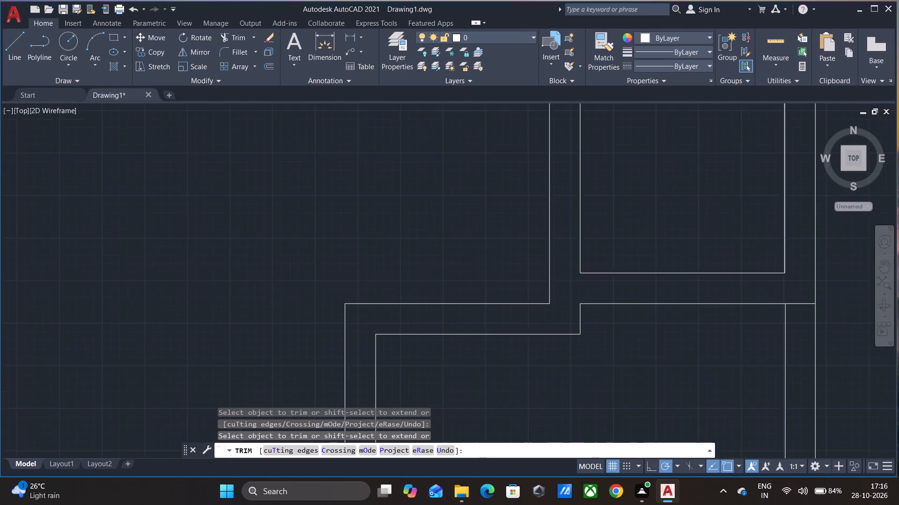
# Trim the short segment crossing the outer right wall at the kitchen's upper-right corner.
pyautogui.scroll(-2, 597, 386)
pyautogui.moveTo(599, 396); pyautogui.dragTo(588, 358, button='middle')
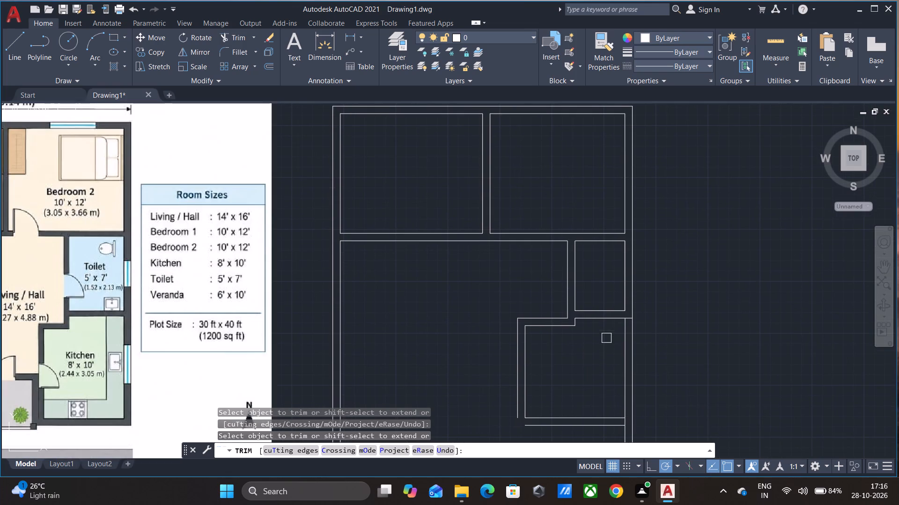
pyautogui.scroll(4, 629, 316)
pyautogui.click(623, 333)
pyautogui.scroll(-4, 623, 333)
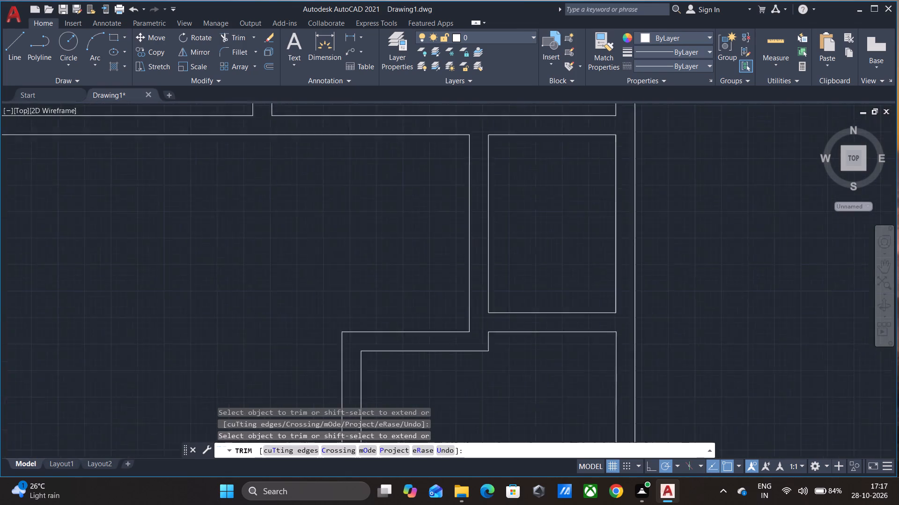
pyautogui.moveTo(583, 378); pyautogui.dragTo(596, 343, button='middle')
pyautogui.scroll(-1, 594, 356)
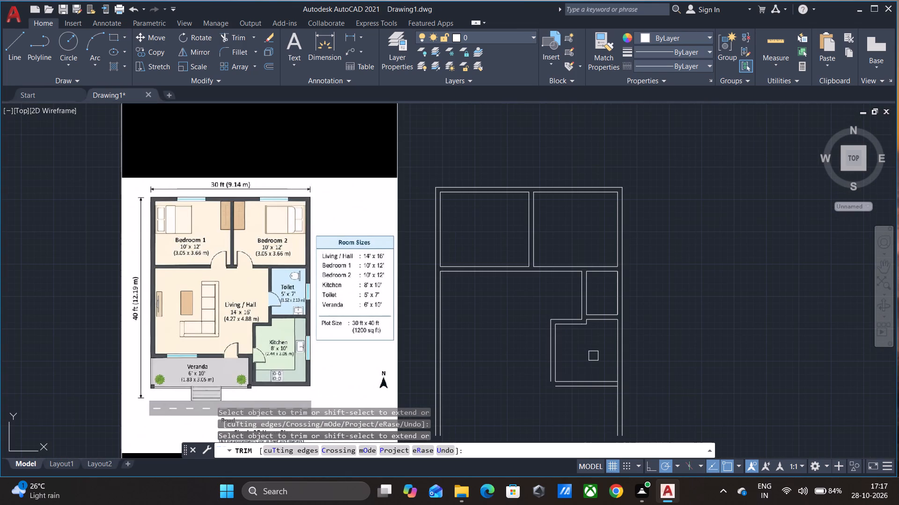
pyautogui.press('Escape')
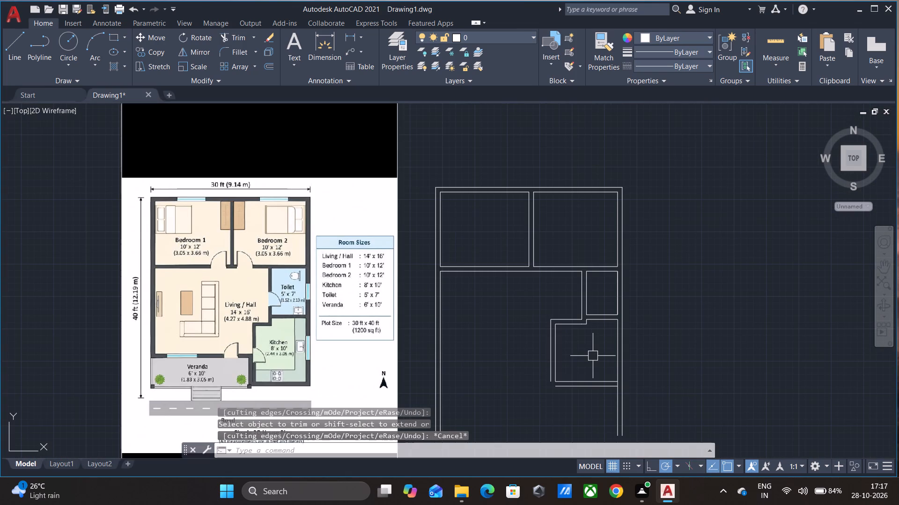
# Fillet the kitchen's outer left and outer bottom wall lines with zero radius to close their lower-left corner.
pyautogui.write('f')
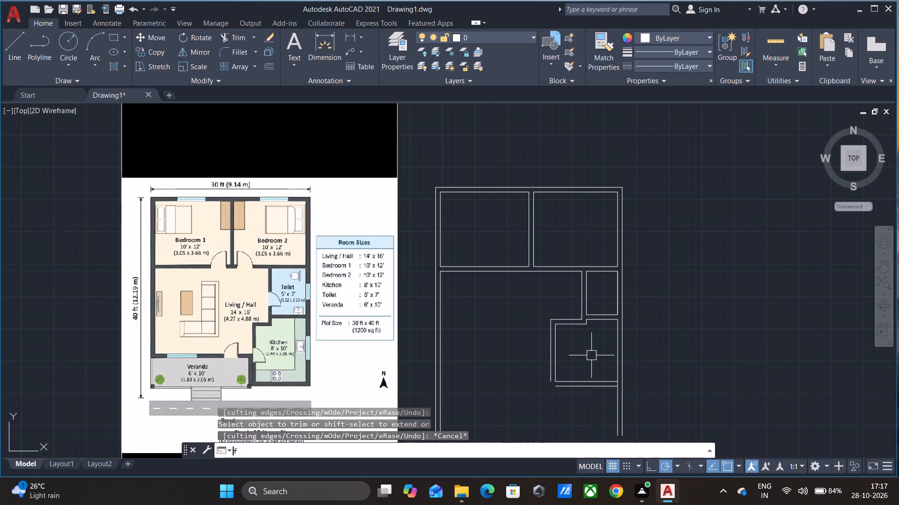
pyautogui.press('space')
pyautogui.scroll(3, 537, 371)
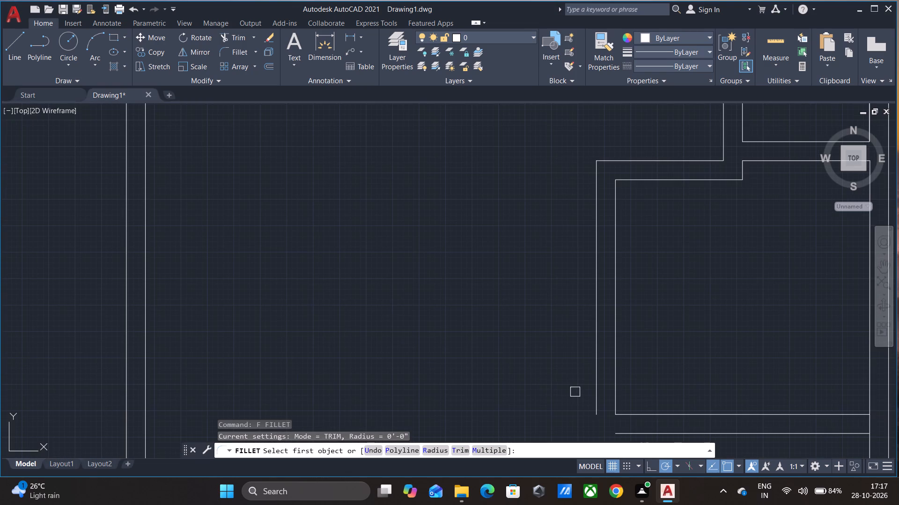
pyautogui.click(597, 397)
pyautogui.click(642, 432)
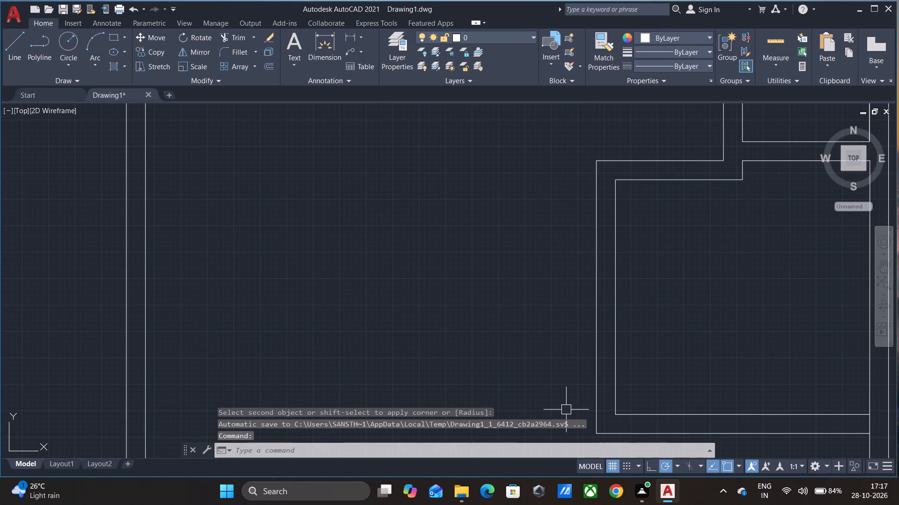
# Delete the duplicate line overlapping the toilet's inner right wall line.
pyautogui.scroll(-1, 568, 401)
pyautogui.moveTo(568, 401); pyautogui.dragTo(465, 331, button='middle')
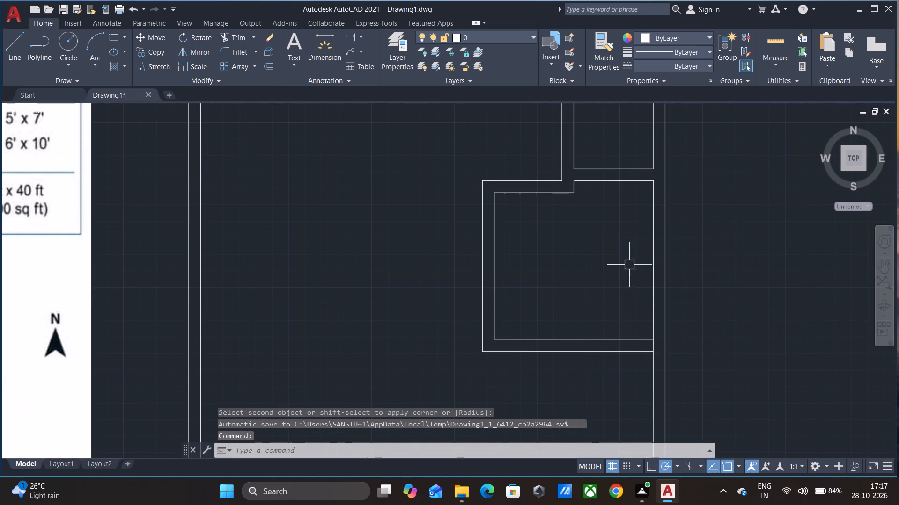
pyautogui.click(653, 154)
pyautogui.moveTo(616, 227); pyautogui.dragTo(577, 333, button='middle')
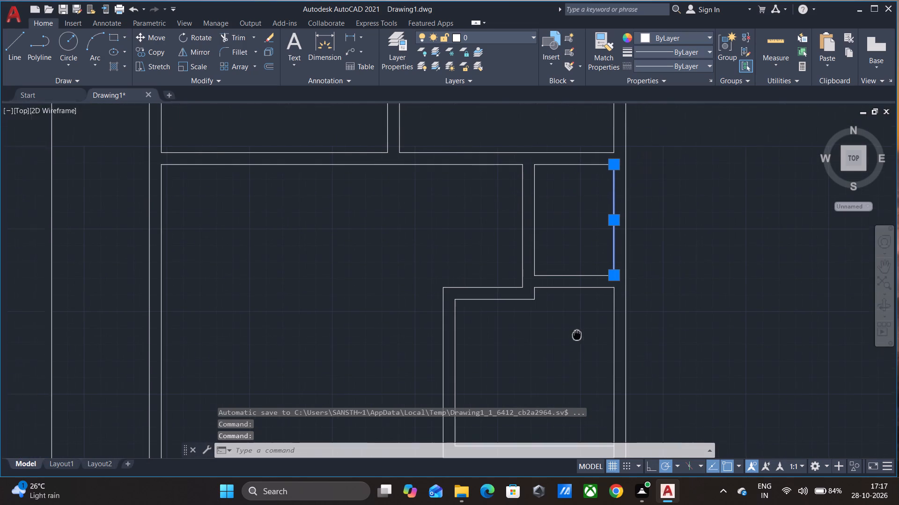
pyautogui.press('Delete')
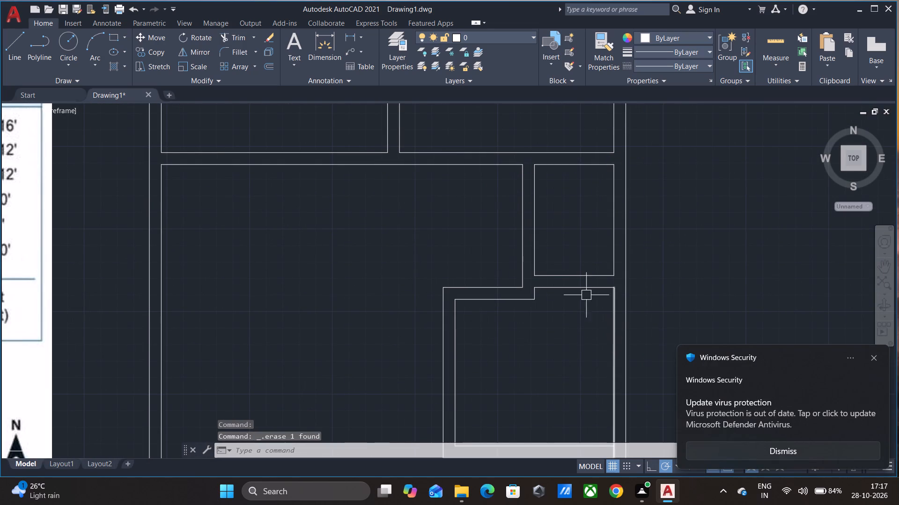
# Dismiss the Windows Security notification about virus protection.
pyautogui.click(871, 354)
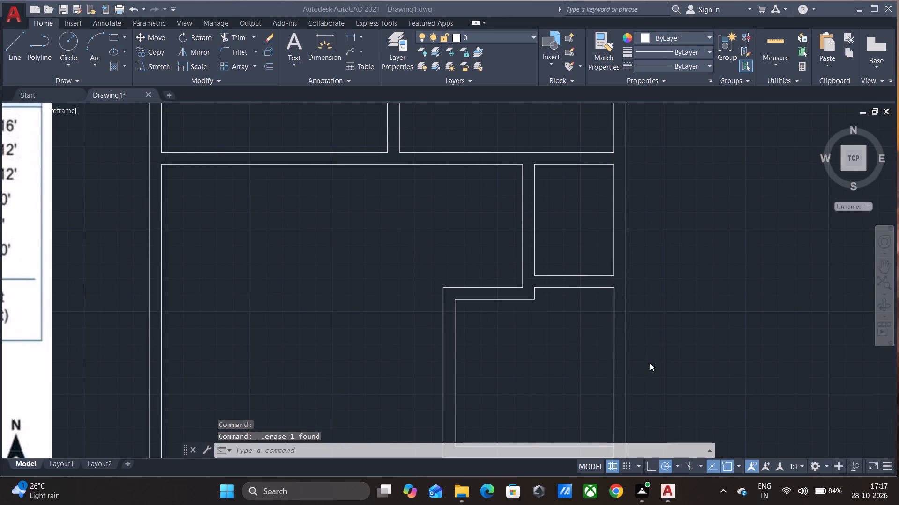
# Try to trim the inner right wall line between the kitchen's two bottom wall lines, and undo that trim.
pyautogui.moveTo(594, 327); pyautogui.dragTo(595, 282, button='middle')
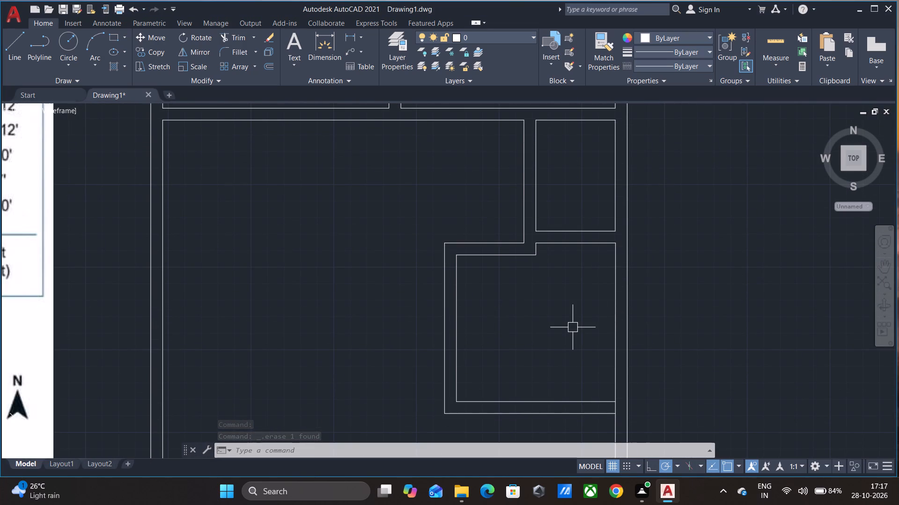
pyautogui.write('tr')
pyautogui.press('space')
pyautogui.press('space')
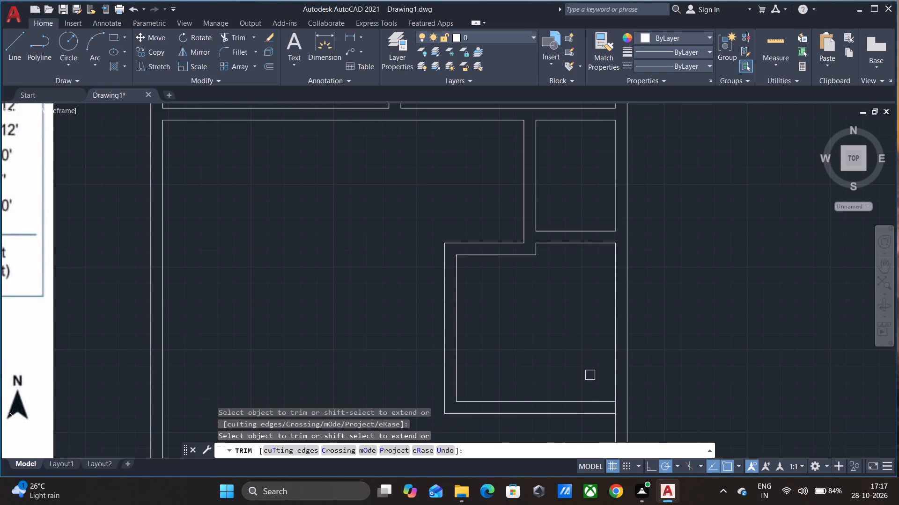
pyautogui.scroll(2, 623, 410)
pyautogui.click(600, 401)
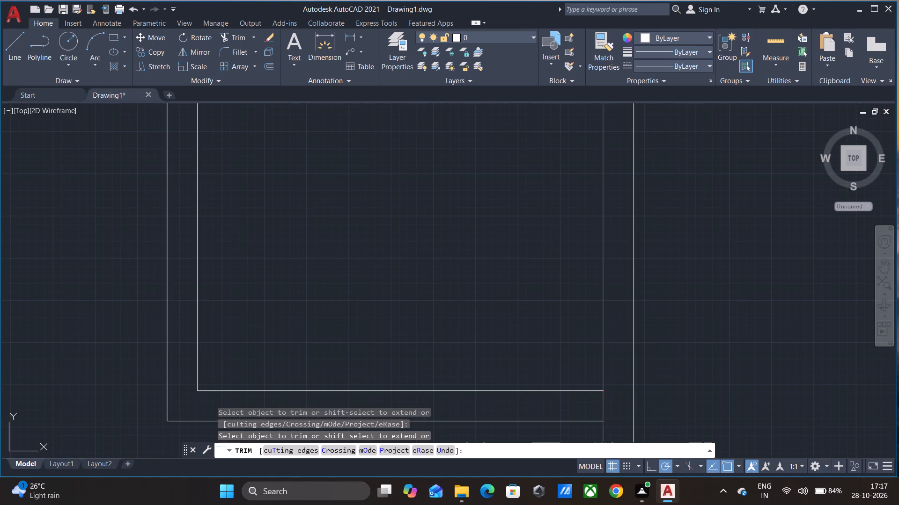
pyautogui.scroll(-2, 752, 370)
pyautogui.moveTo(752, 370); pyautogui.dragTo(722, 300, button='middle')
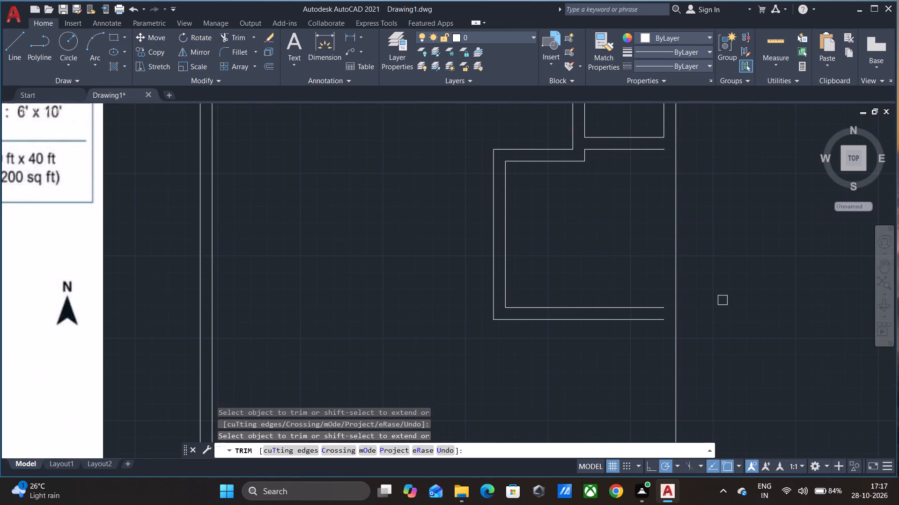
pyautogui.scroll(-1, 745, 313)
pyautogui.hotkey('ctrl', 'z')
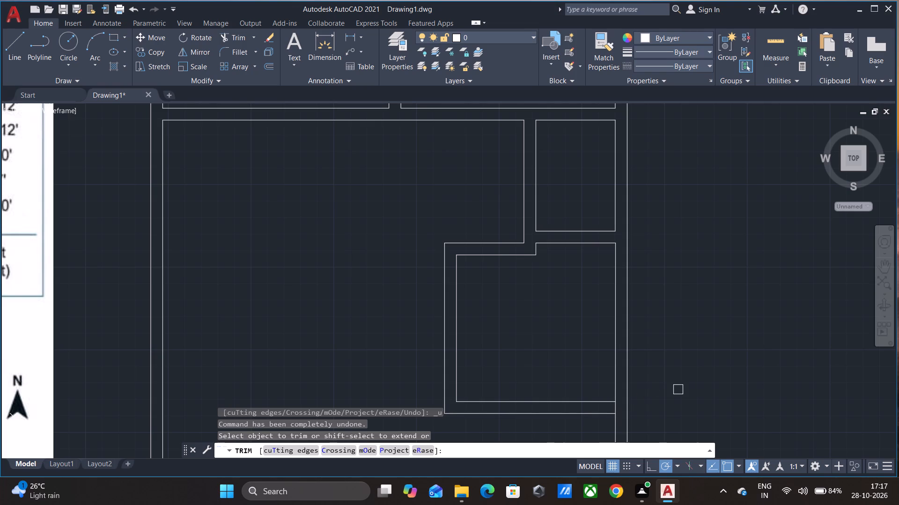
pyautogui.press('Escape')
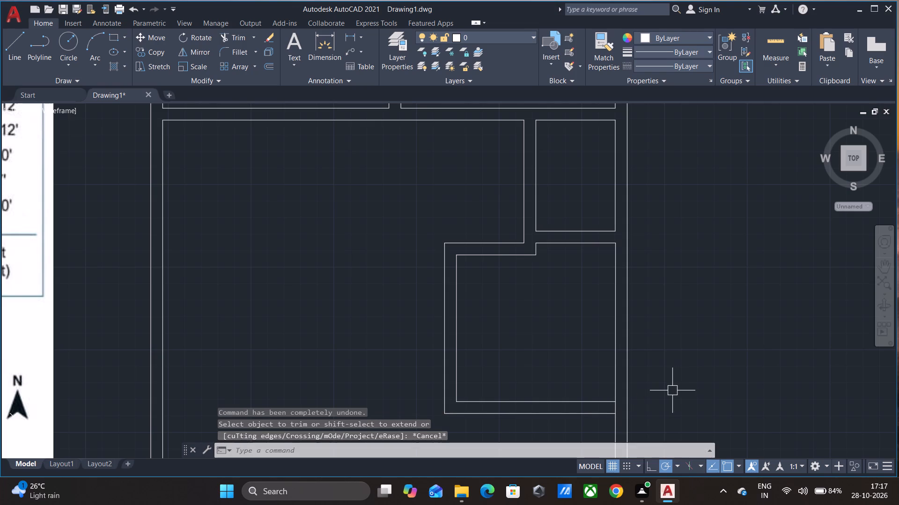
# Stretch the right end of the kitchen's inner bottom wall line horizontally past the outer right wall.
pyautogui.moveTo(670, 391); pyautogui.dragTo(652, 297, button='middle')
pyautogui.click(574, 307)
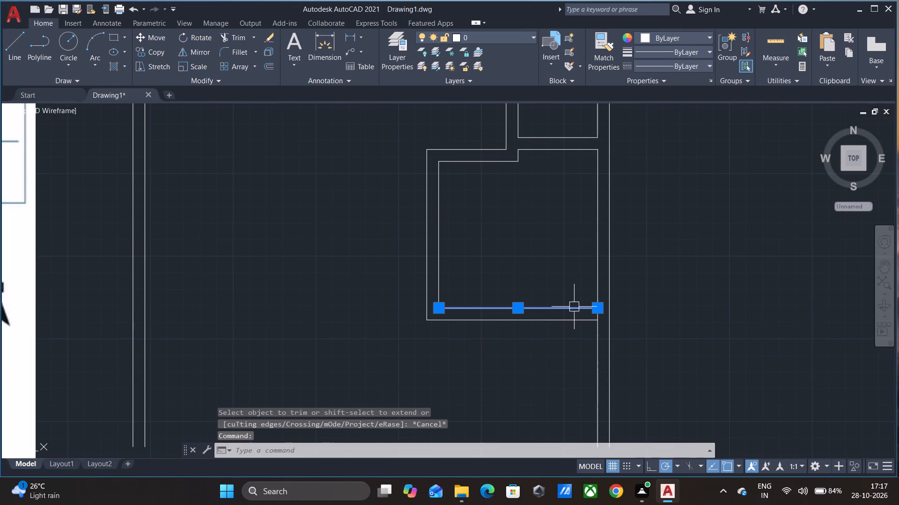
pyautogui.click(597, 314)
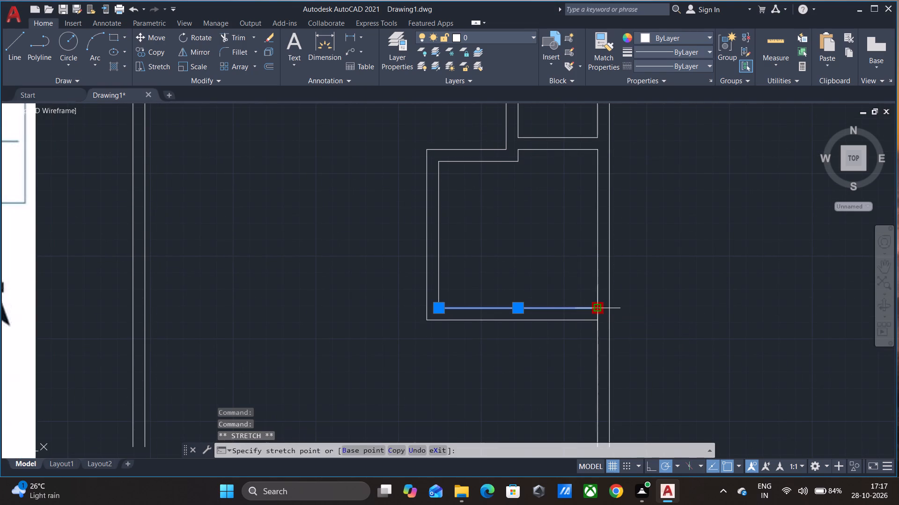
pyautogui.click(630, 307)
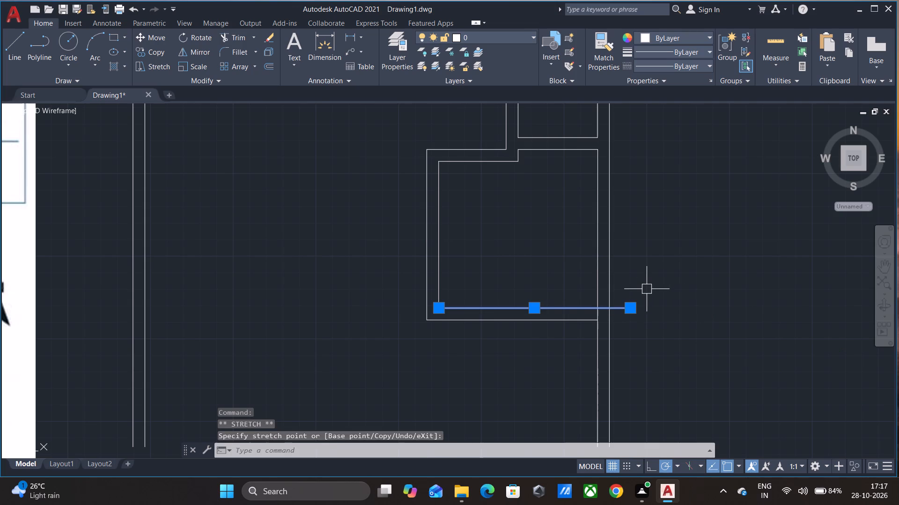
pyautogui.press('Escape')
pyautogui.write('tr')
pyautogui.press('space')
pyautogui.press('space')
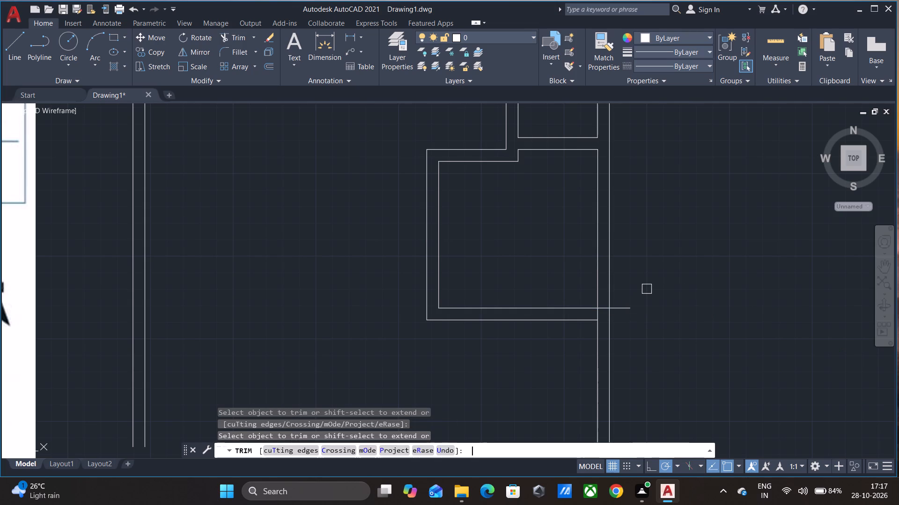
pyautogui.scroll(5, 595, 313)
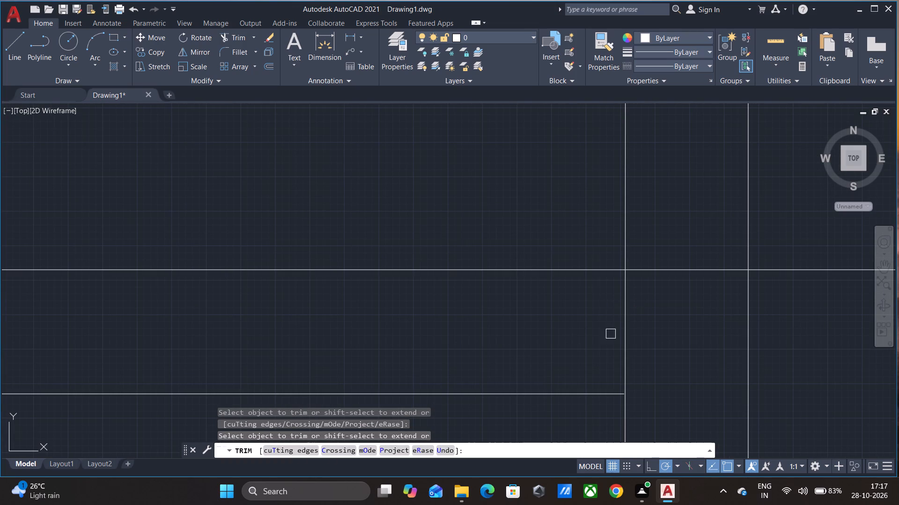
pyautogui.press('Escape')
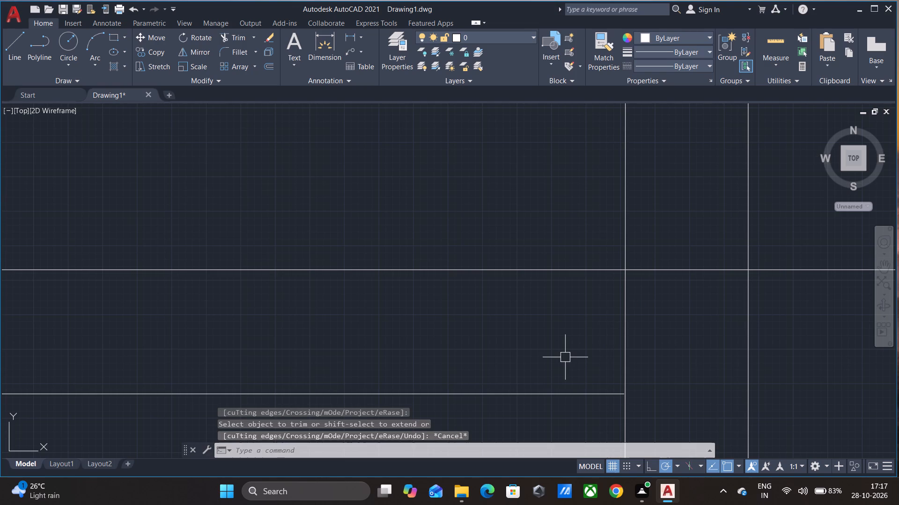
# Stretch the right end of the kitchen's outer bottom wall line horizontally past the outer right wall.
pyautogui.click(604, 397)
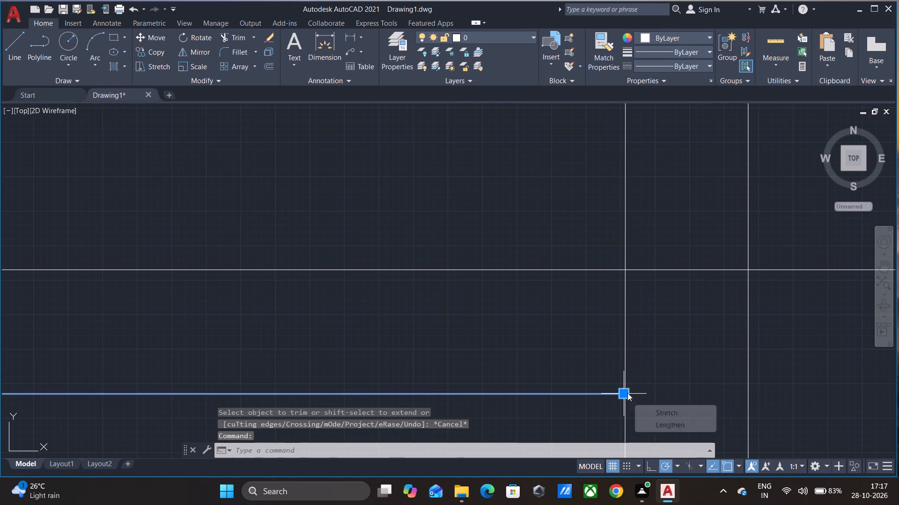
pyautogui.click(627, 393)
pyautogui.click(840, 392)
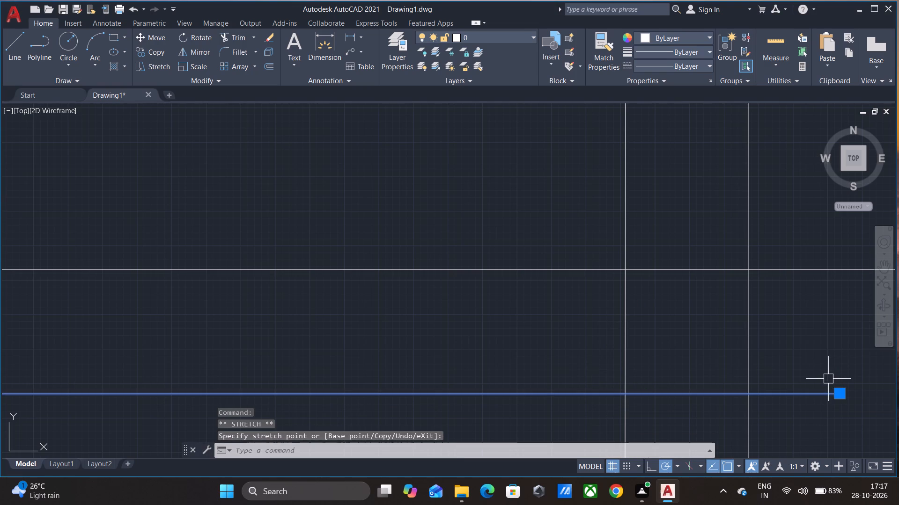
pyautogui.press('Escape')
# Trim both kitchen bottom wall lines back to the inner right wall line and remove that line's segment between them.
pyautogui.write('tr')
pyautogui.press('space')
pyautogui.press('space')
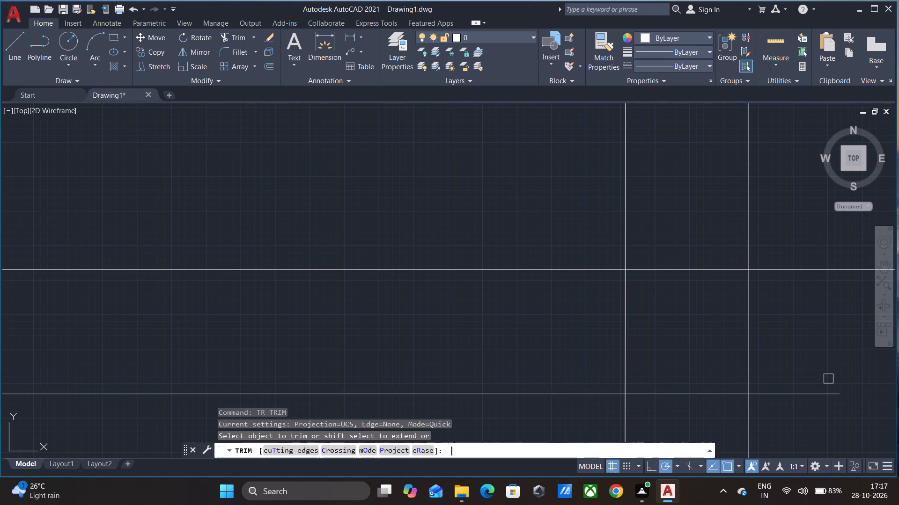
pyautogui.click(818, 396)
pyautogui.click(716, 396)
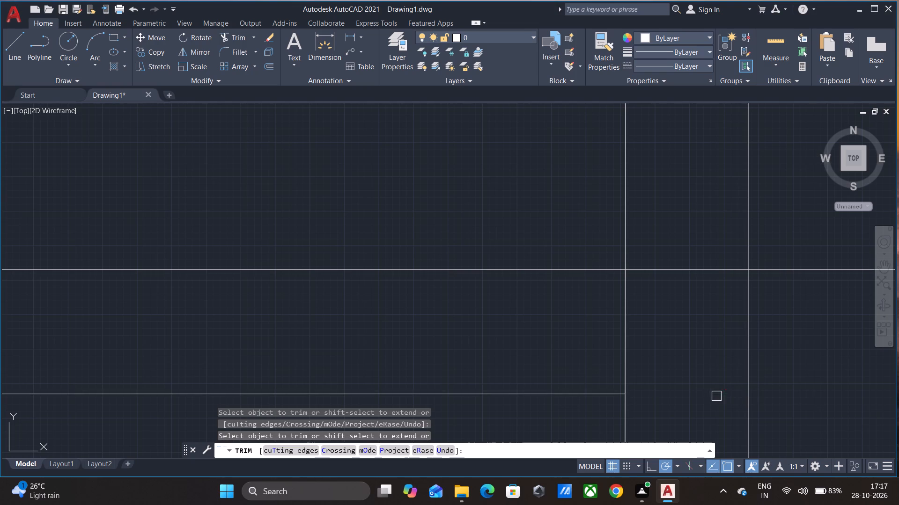
pyautogui.click(818, 275)
pyautogui.click(817, 267)
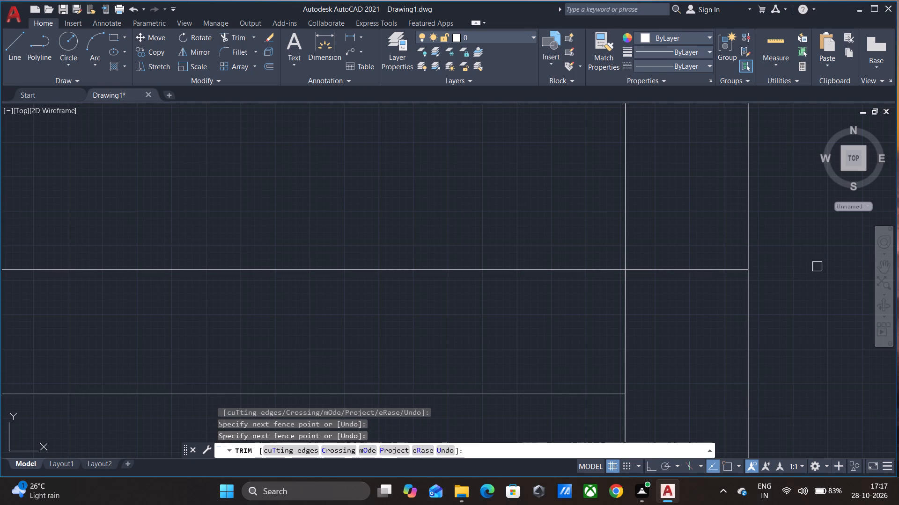
pyautogui.click(624, 309)
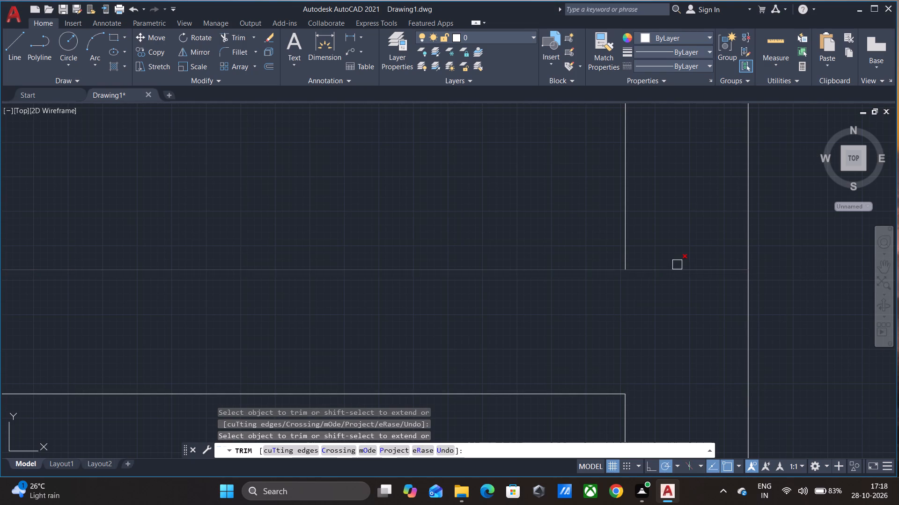
pyautogui.moveTo(677, 265); pyautogui.dragTo(672, 266)
pyautogui.click(662, 275)
pyautogui.scroll(-3, 660, 276)
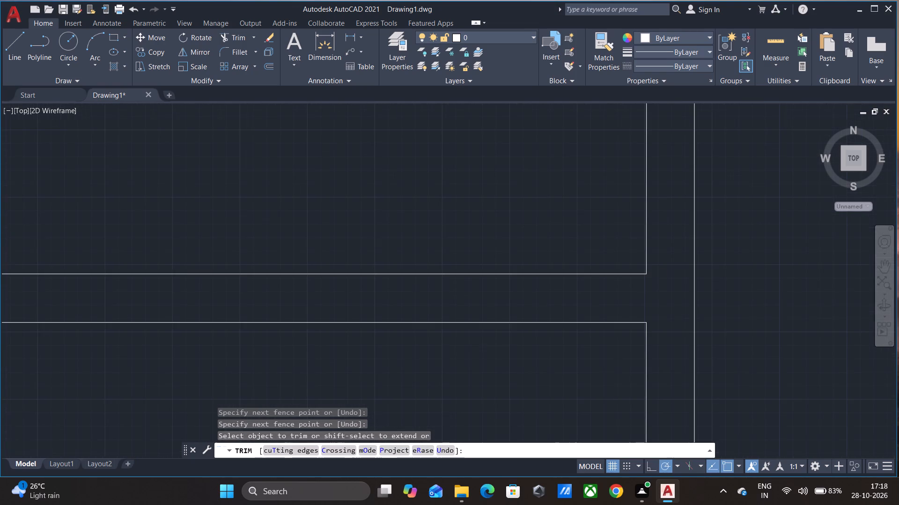
pyautogui.scroll(-1, 661, 278)
pyautogui.scroll(-2, 840, 322)
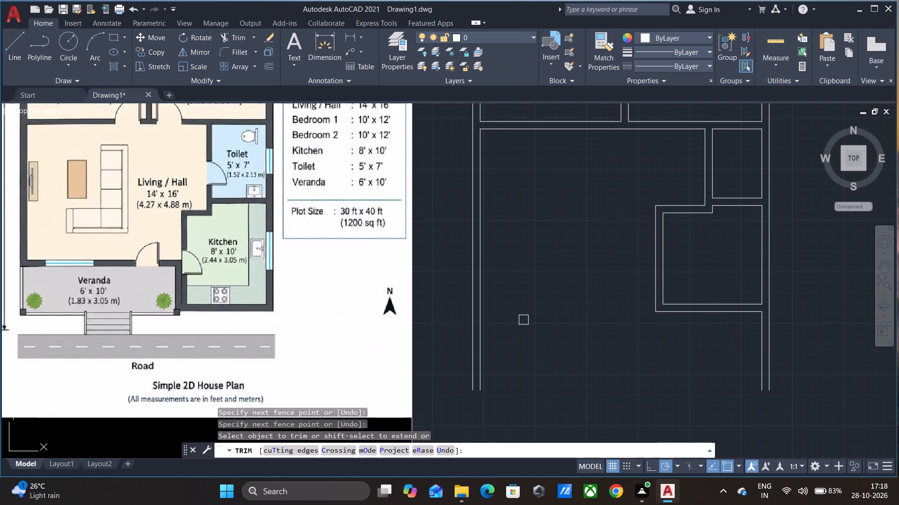
pyautogui.press('Escape')
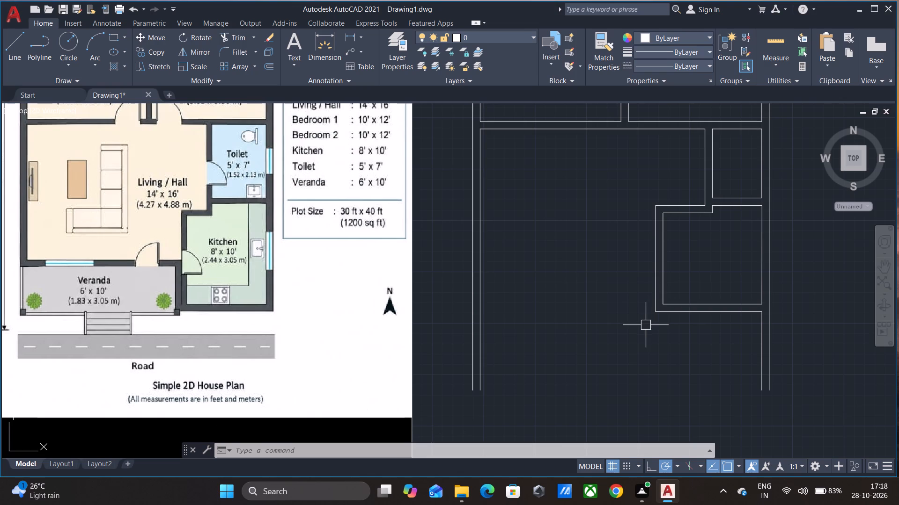
# Draw a line from the inner left wall line's lower end 6' up, continuing horizontally past the outer right wall.
pyautogui.scroll(-1, 644, 325)
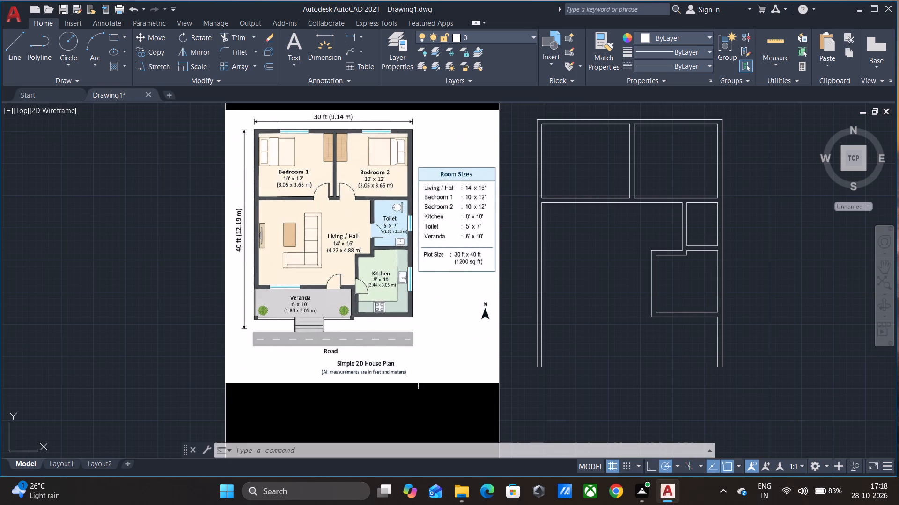
pyautogui.press('l')
pyautogui.press('Return')
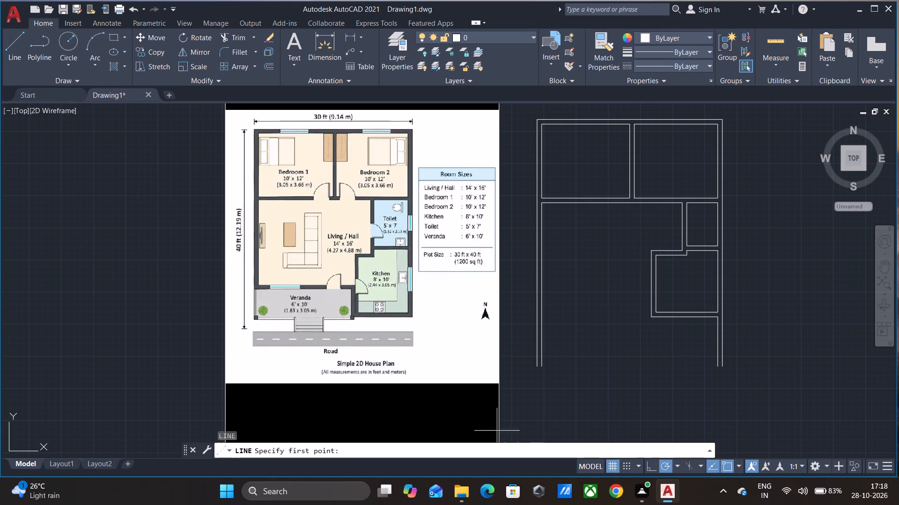
pyautogui.click(541, 367)
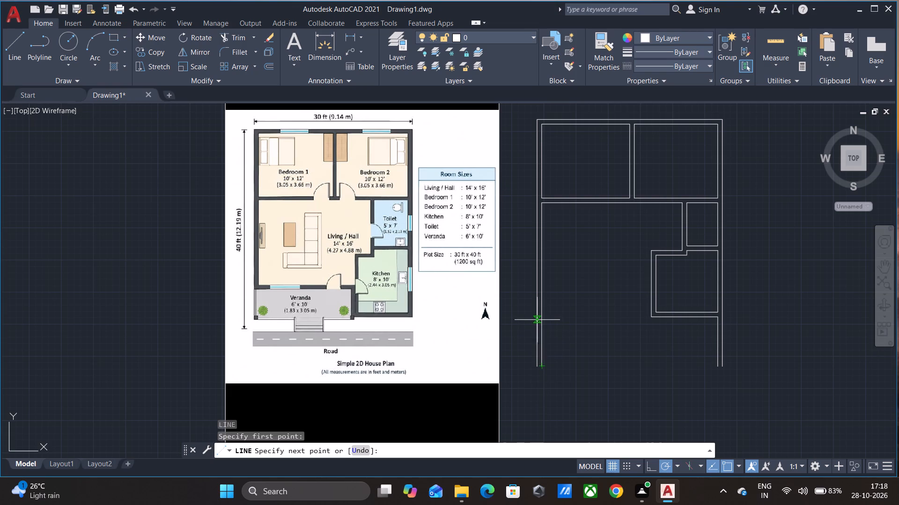
pyautogui.scroll(3, 540, 318)
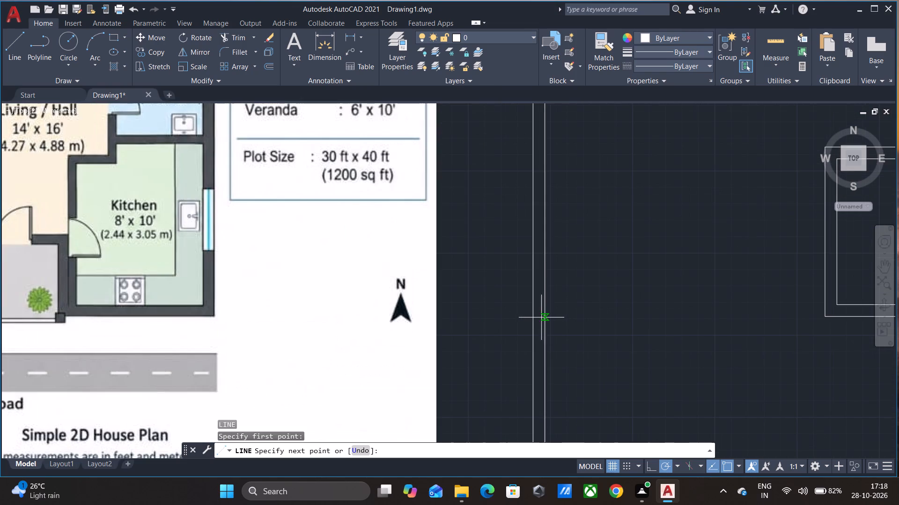
pyautogui.scroll(-1, 543, 316)
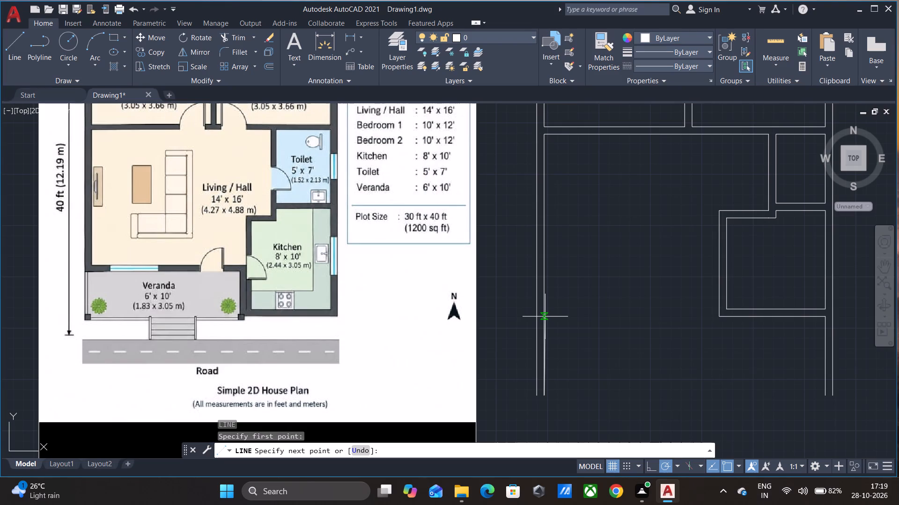
pyautogui.write('16')
pyautogui.press('BackSpace')
pyautogui.press('BackSpace')
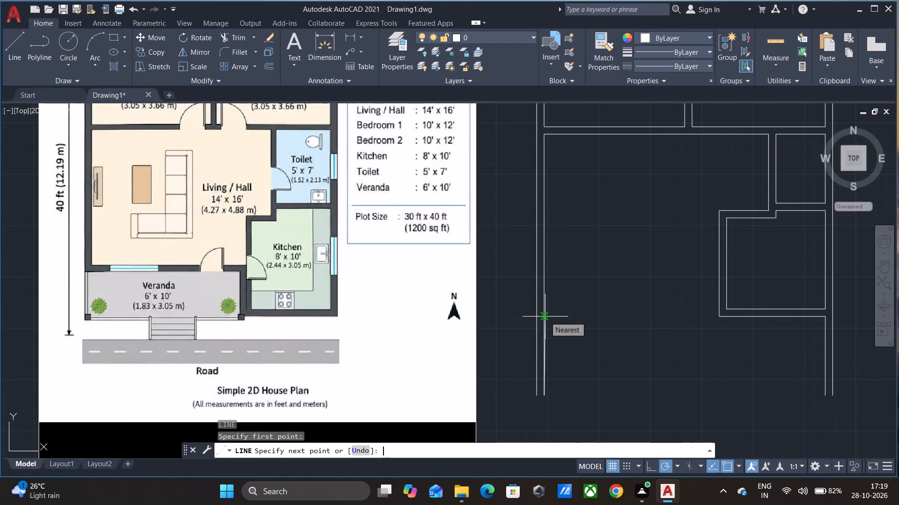
pyautogui.write("6'")
pyautogui.press('Return')
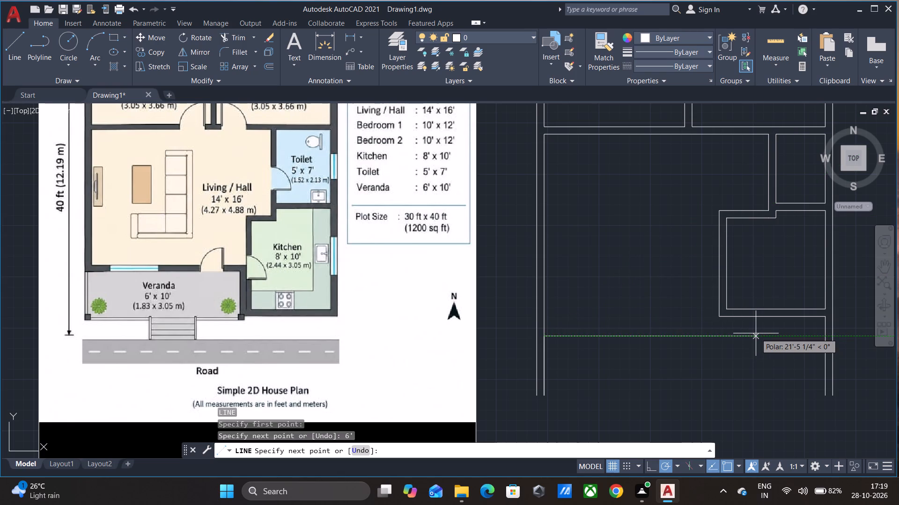
pyautogui.click(859, 338)
pyautogui.press('Escape')
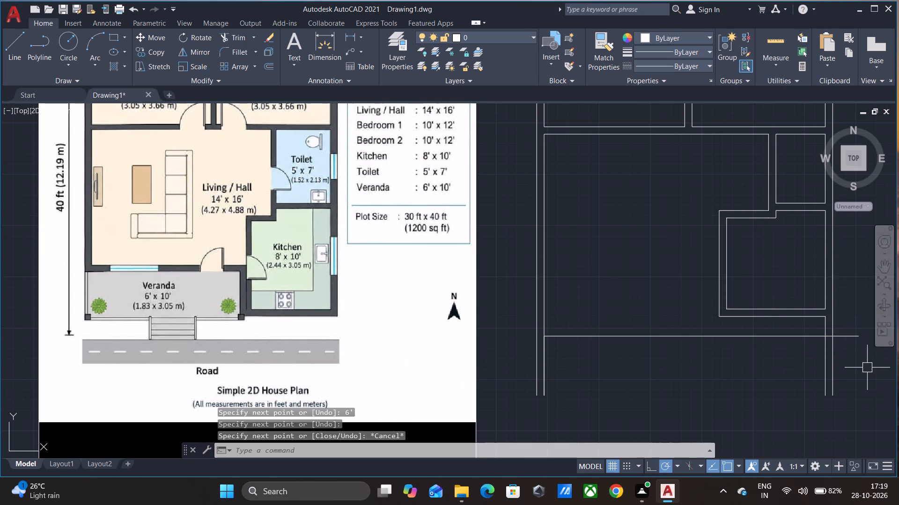
# Stretch the lower end of the kitchen's inner left wall line straight down past the new horizontal veranda line.
pyautogui.click(727, 277)
pyautogui.click(730, 312)
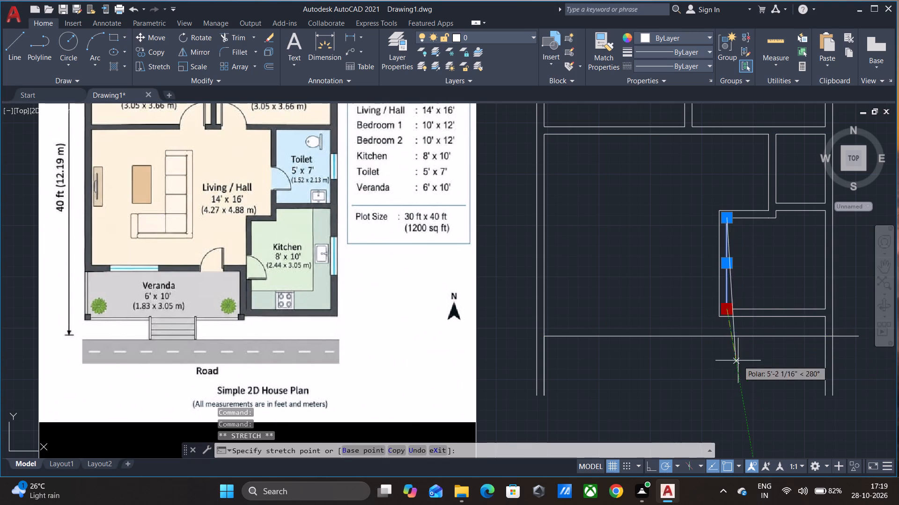
pyautogui.click(728, 375)
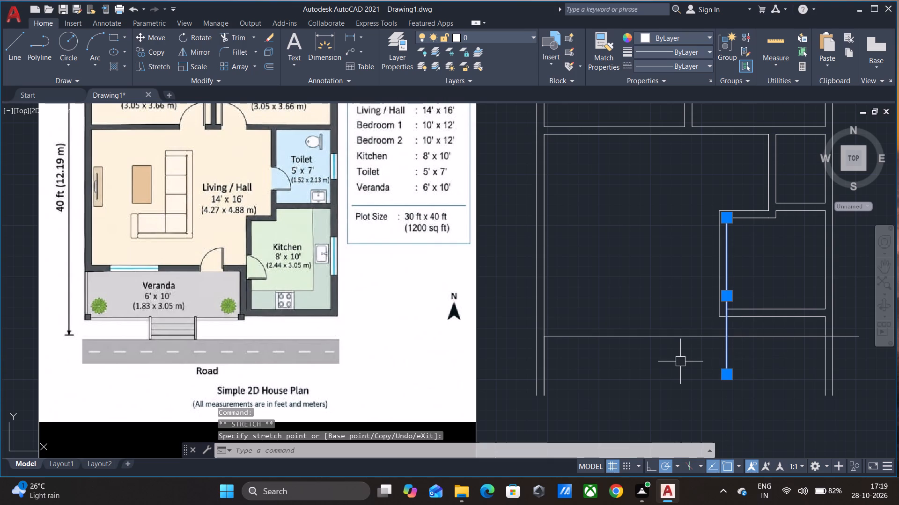
pyautogui.press('Escape')
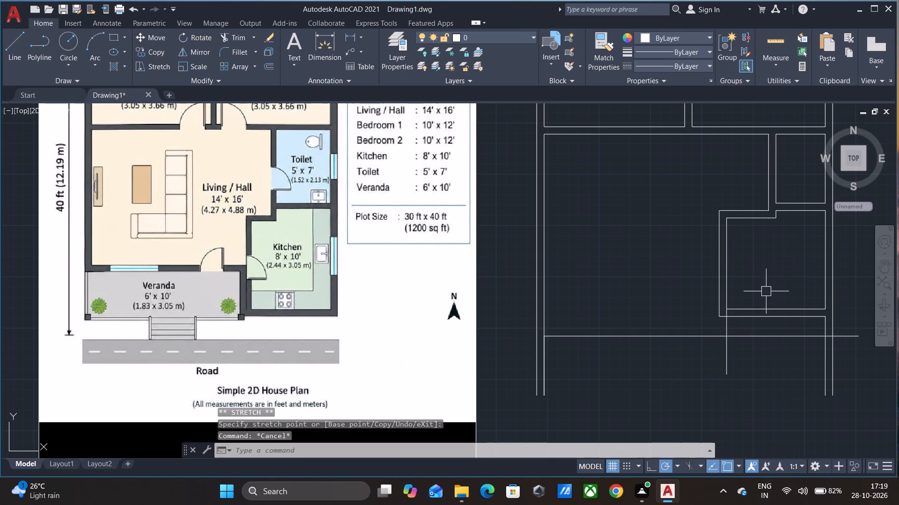
# Stretch the lower end of the kitchen's outer left wall line about 6'-8" straight down, past the horizontal veranda line.
pyautogui.click(720, 307)
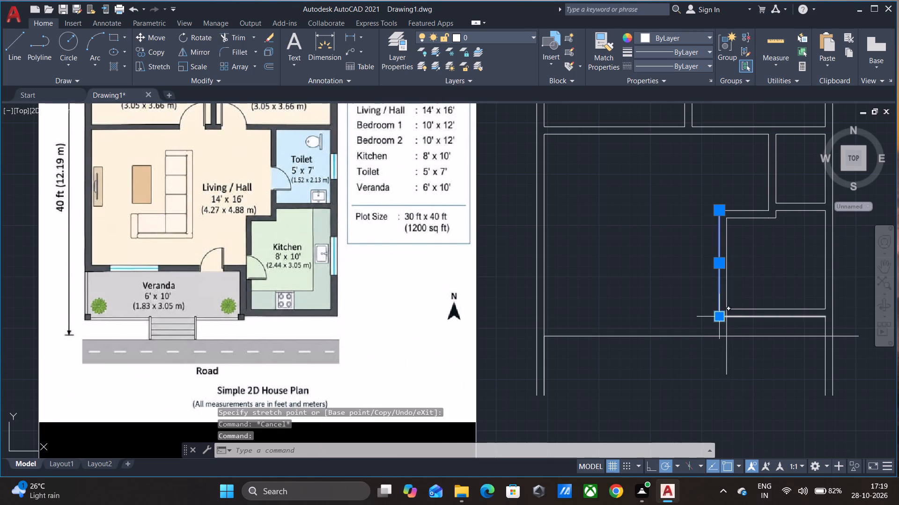
pyautogui.click(721, 316)
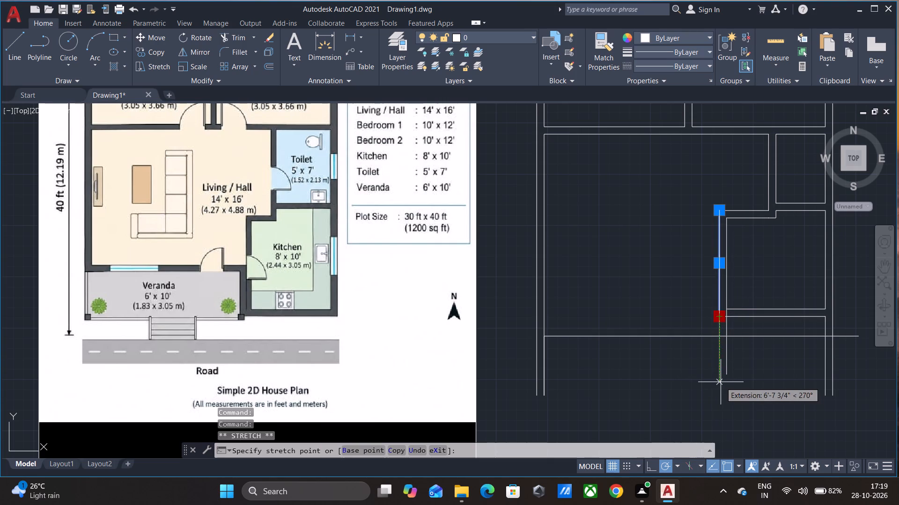
pyautogui.click(721, 382)
pyautogui.press('Escape')
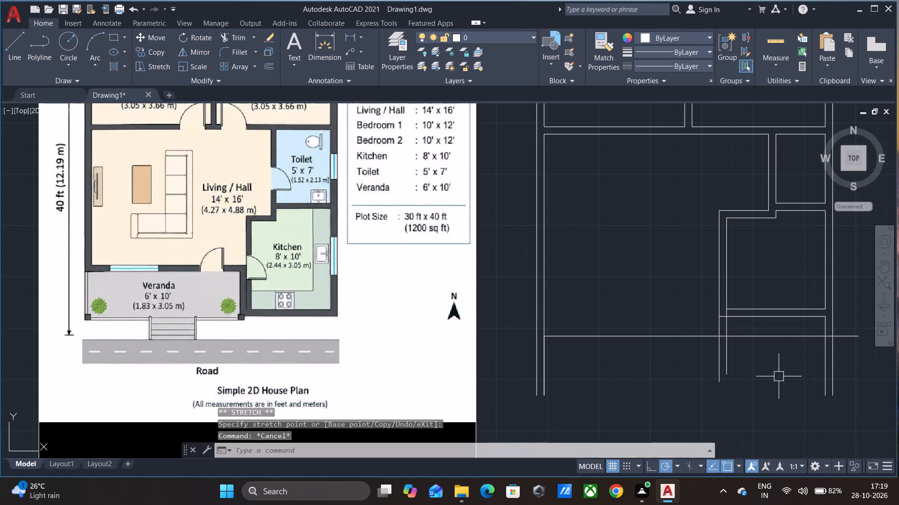
# Trim the lower ends of both kitchen left wall lines back to the horizontal veranda line.
pyautogui.write('tr')
pyautogui.press('space')
pyautogui.press('space')
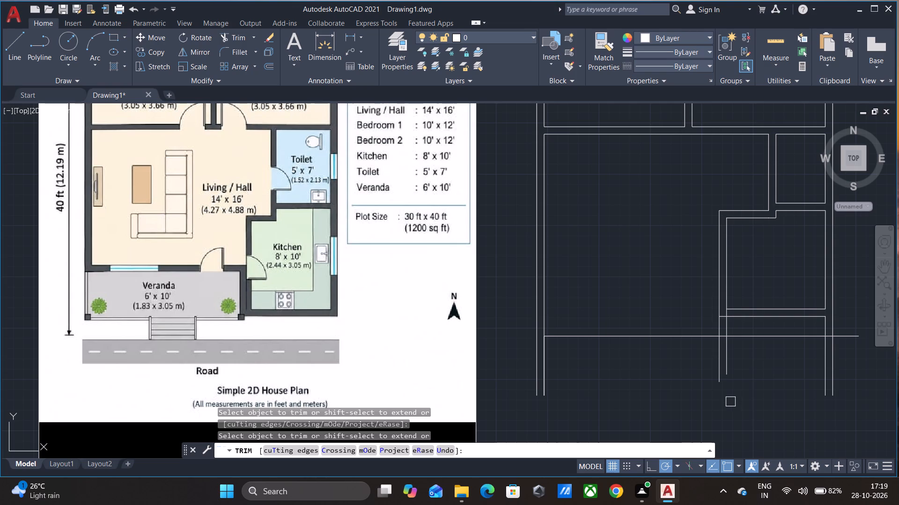
pyautogui.click(730, 364)
pyautogui.click(723, 368)
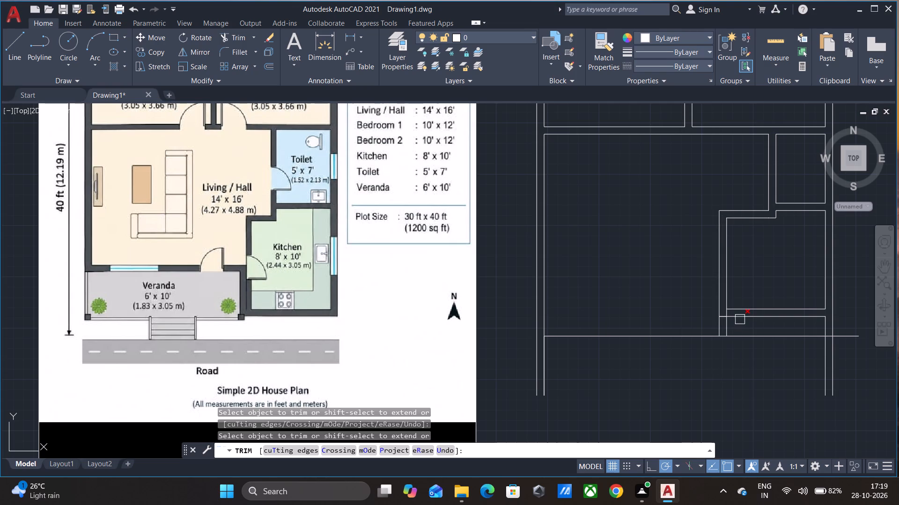
# Trim away both old kitchen bottom wall lines, including the short stub left between the kitchen's left wall lines.
pyautogui.click(740, 319)
pyautogui.click(752, 309)
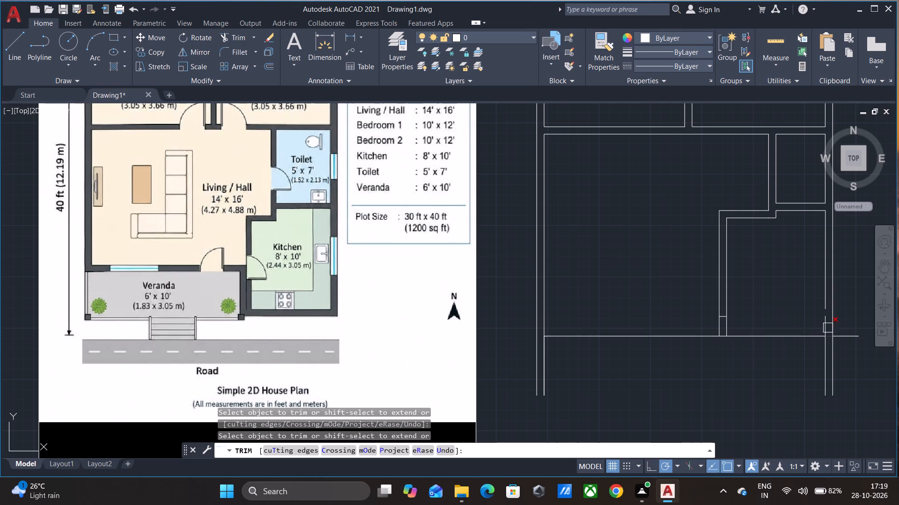
pyautogui.scroll(3, 735, 315)
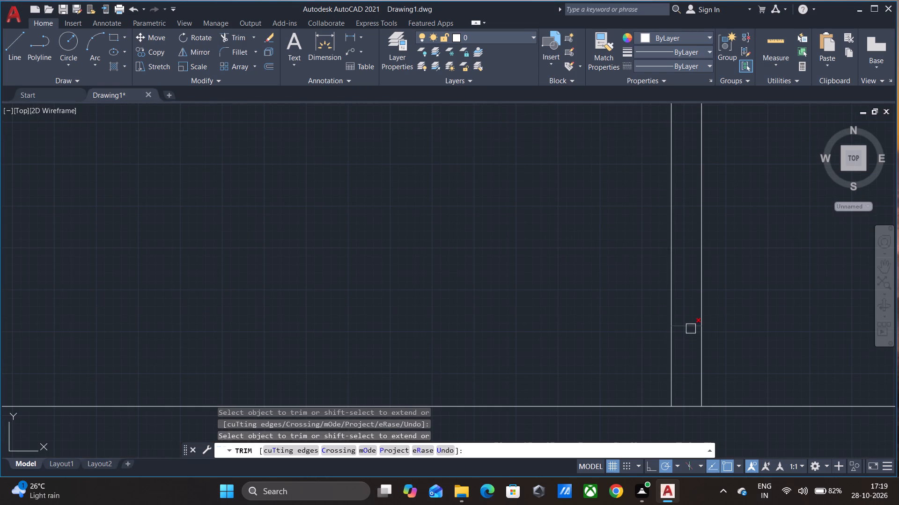
pyautogui.click(690, 328)
pyautogui.scroll(-2, 689, 328)
pyautogui.scroll(-1, 749, 313)
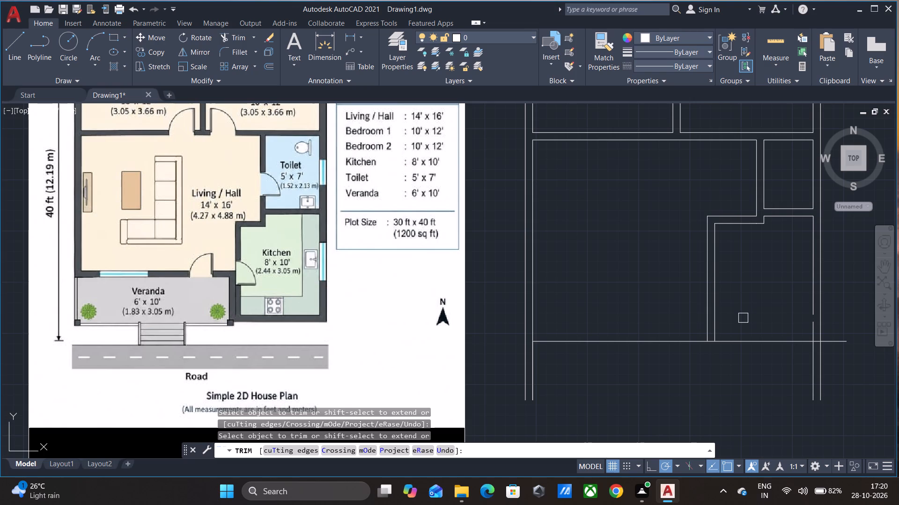
# Trim the horizontal veranda line's overhang back to the outer right wall line.
pyautogui.click(836, 342)
pyautogui.scroll(3, 695, 340)
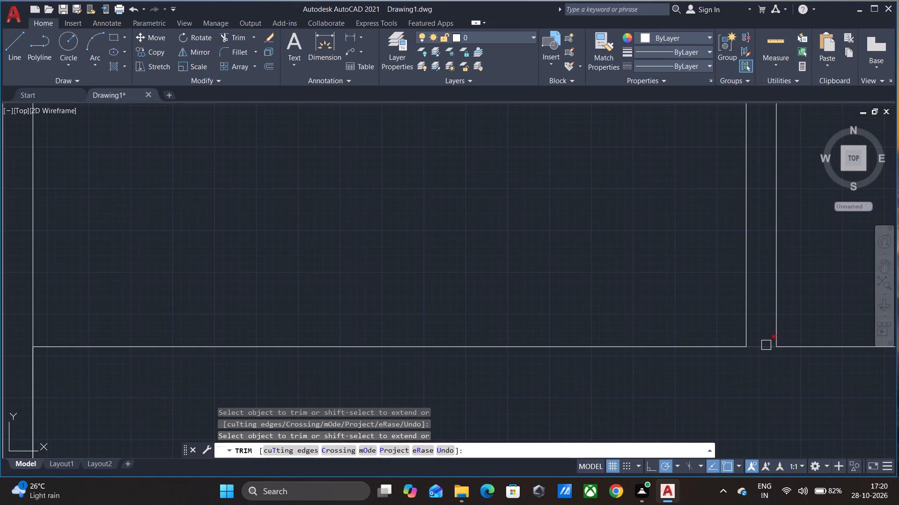
pyautogui.scroll(-2, 752, 390)
pyautogui.moveTo(729, 339); pyautogui.dragTo(621, 296, button='middle')
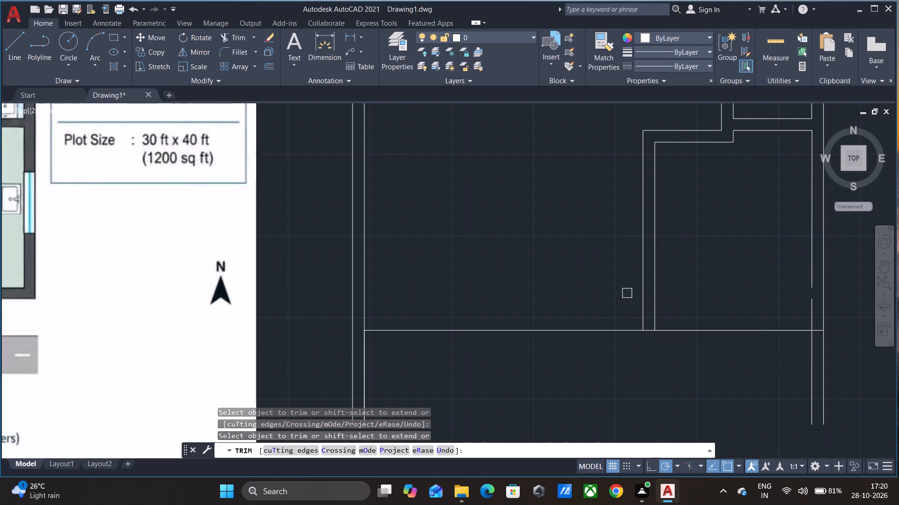
pyautogui.press('Escape')
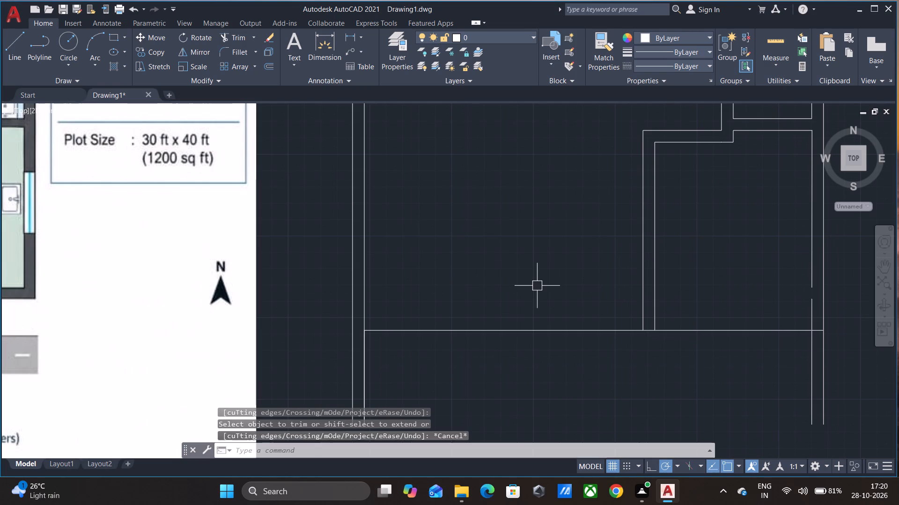
# Join the two separated segments of the kitchen's inner right wall line into one line.
pyautogui.write('j')
pyautogui.press('space')
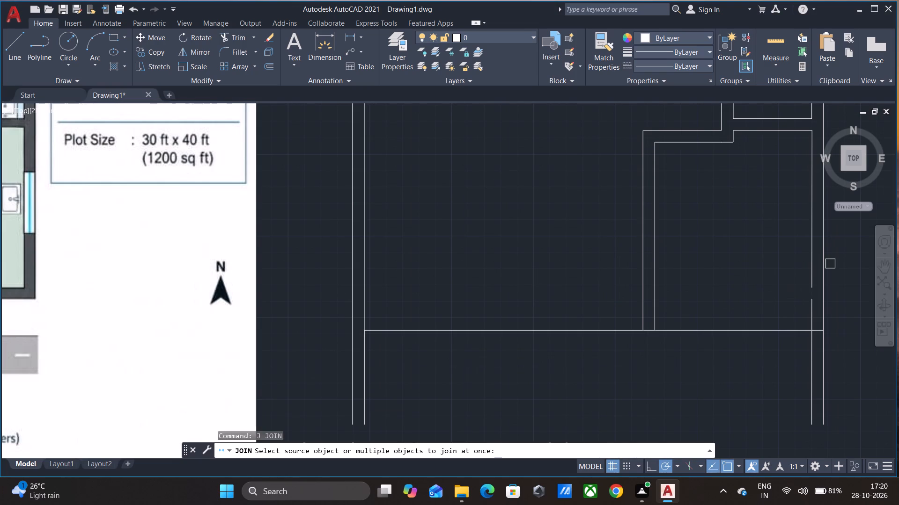
pyautogui.click(813, 267)
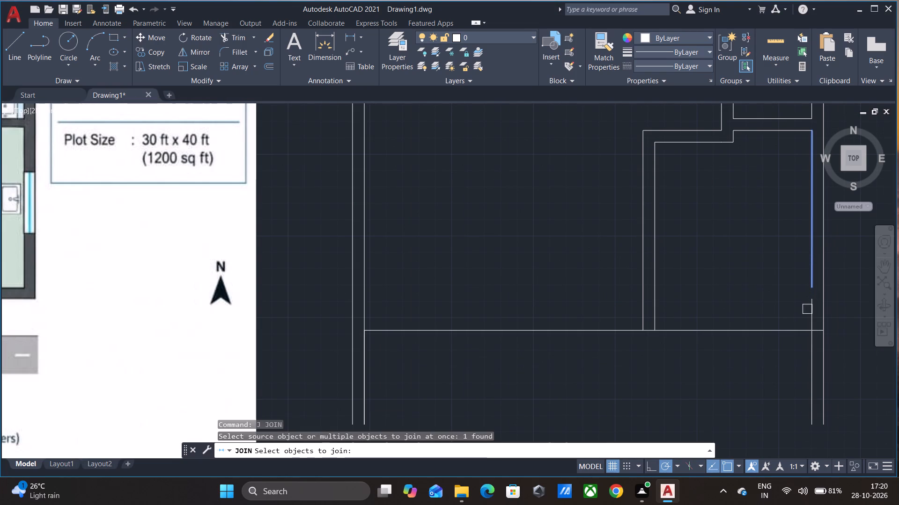
pyautogui.click(812, 305)
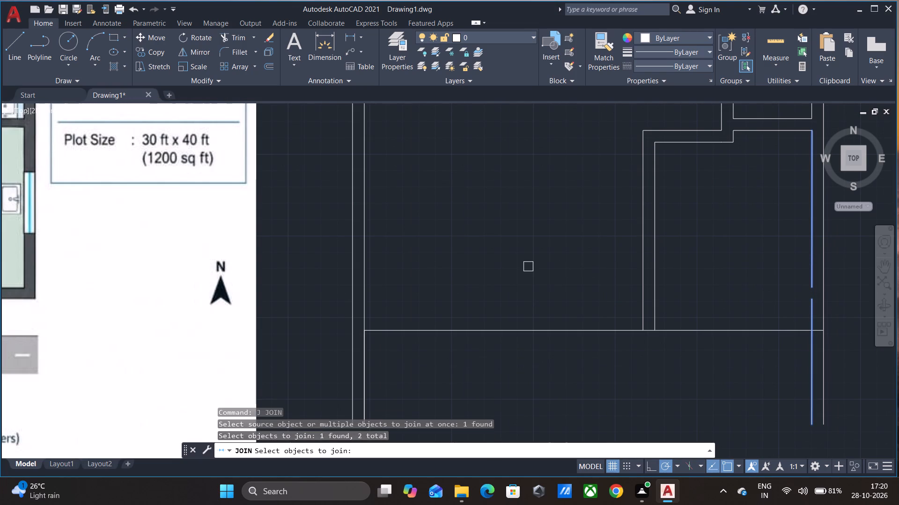
pyautogui.rightClick(528, 266)
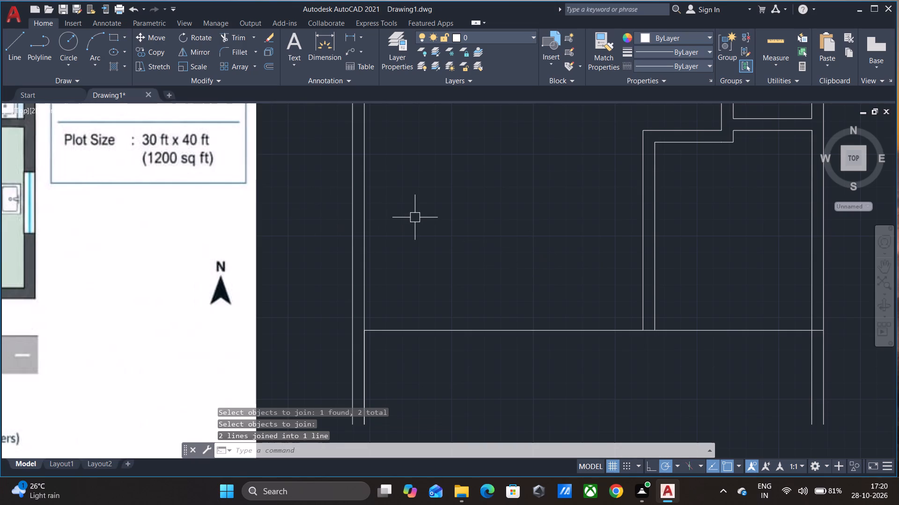
# Offset the horizontal line below the living hall and kitchen 9" upward to form a double wall line.
pyautogui.scroll(-2, 412, 217)
pyautogui.moveTo(420, 207); pyautogui.dragTo(425, 243, button='middle')
pyautogui.middleClick(425, 243)
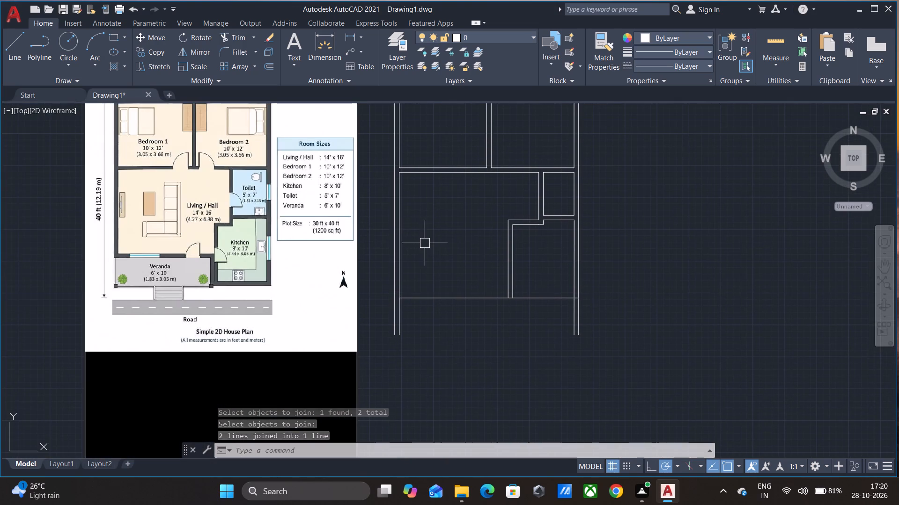
pyautogui.write('o')
pyautogui.press('space')
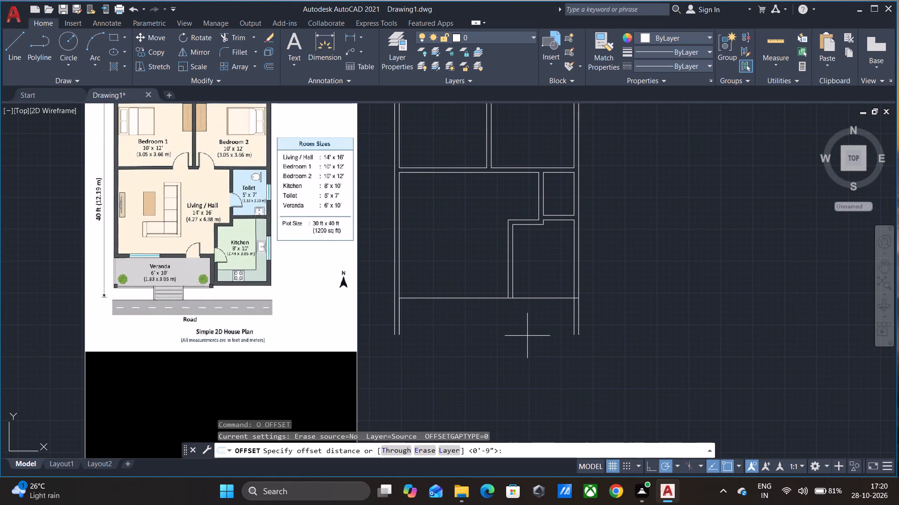
pyautogui.press('space')
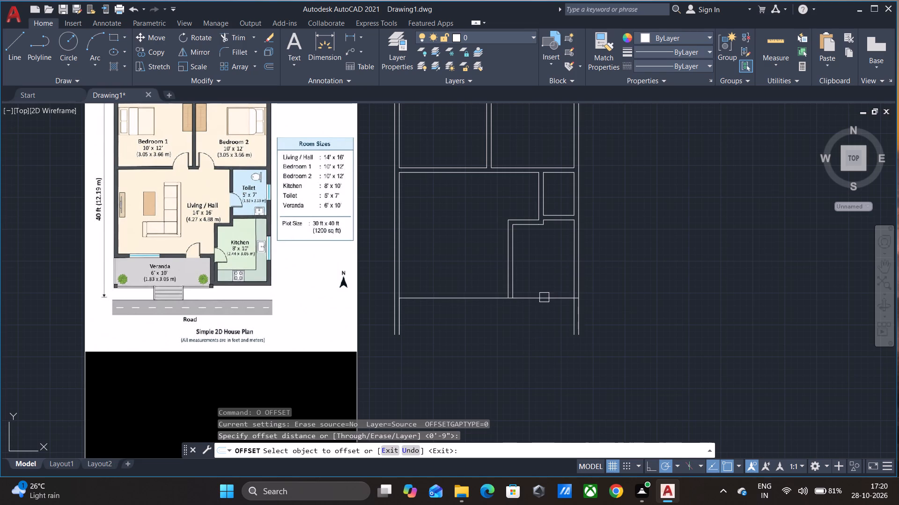
pyautogui.click(544, 297)
pyautogui.click(551, 265)
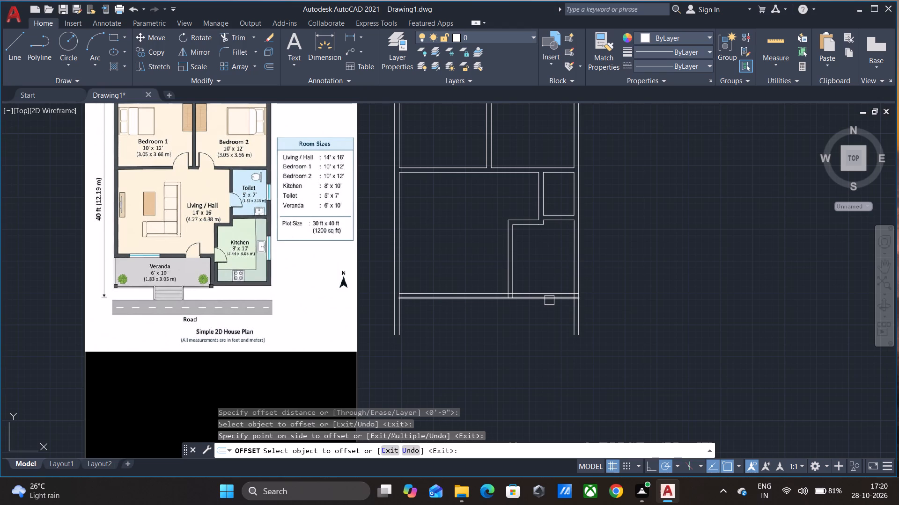
pyautogui.scroll(3, 539, 297)
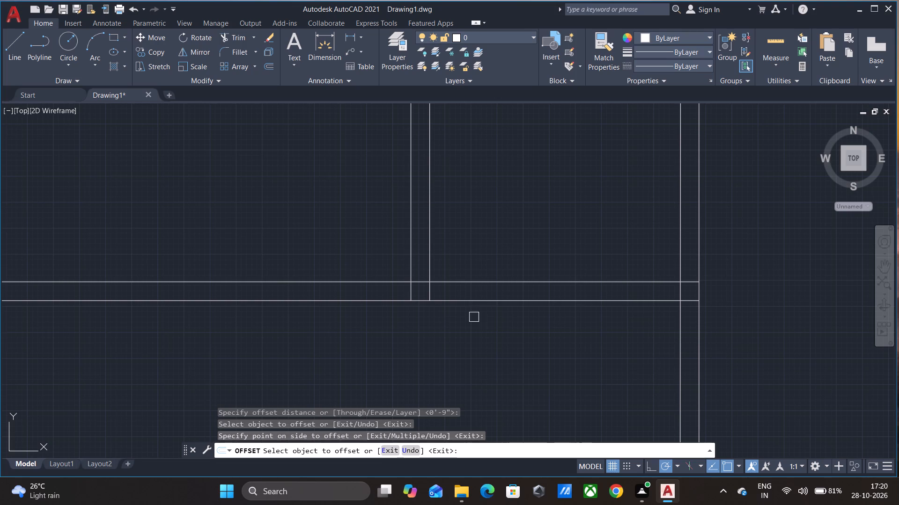
pyautogui.click(681, 293)
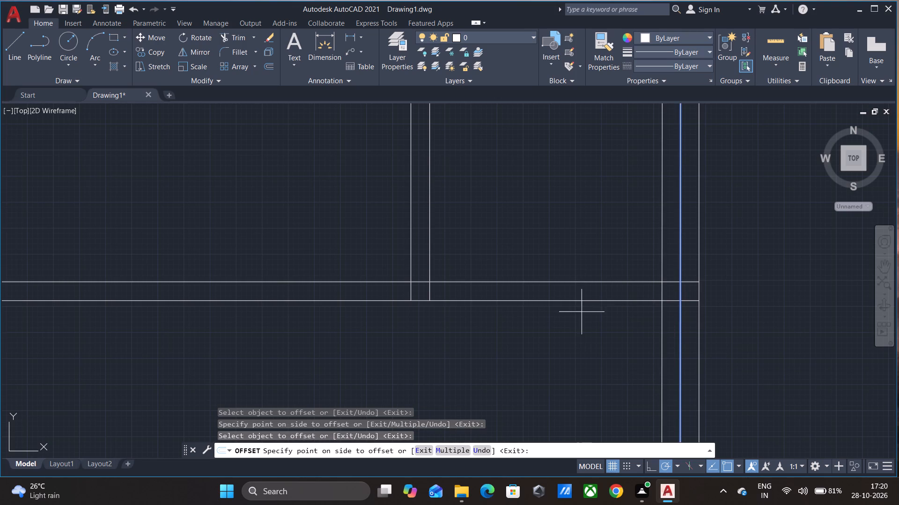
pyautogui.press('Escape')
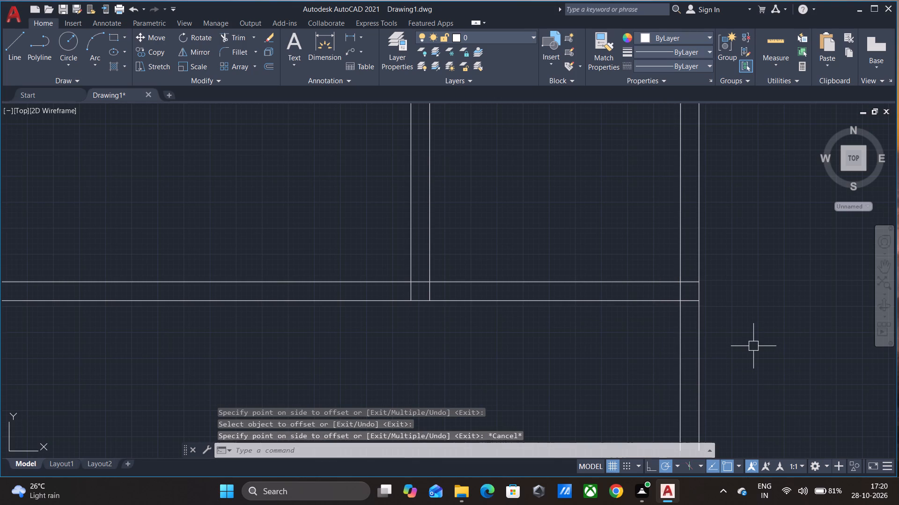
# Draw a line from the kitchen inner left wall's lower end down level with the side walls' ends, continuing horizontally past the outer right wall.
pyautogui.scroll(-1, 563, 359)
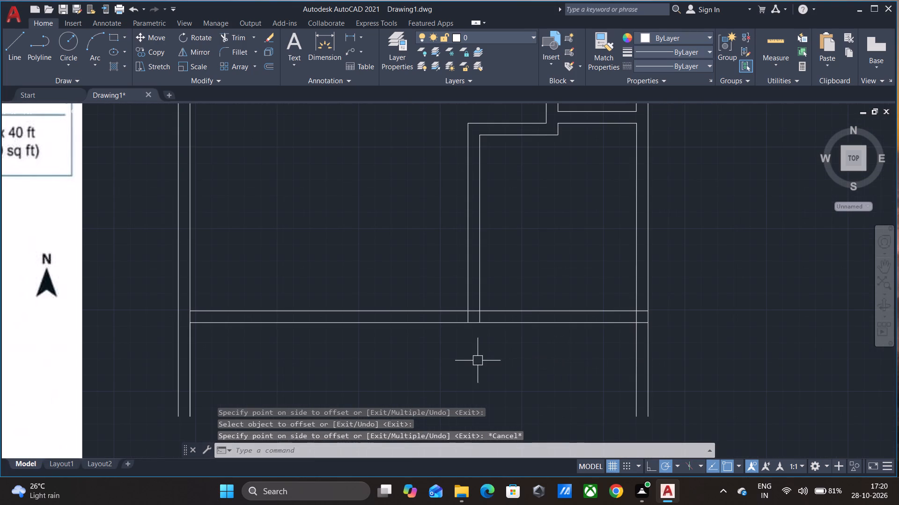
pyautogui.scroll(-2, 484, 360)
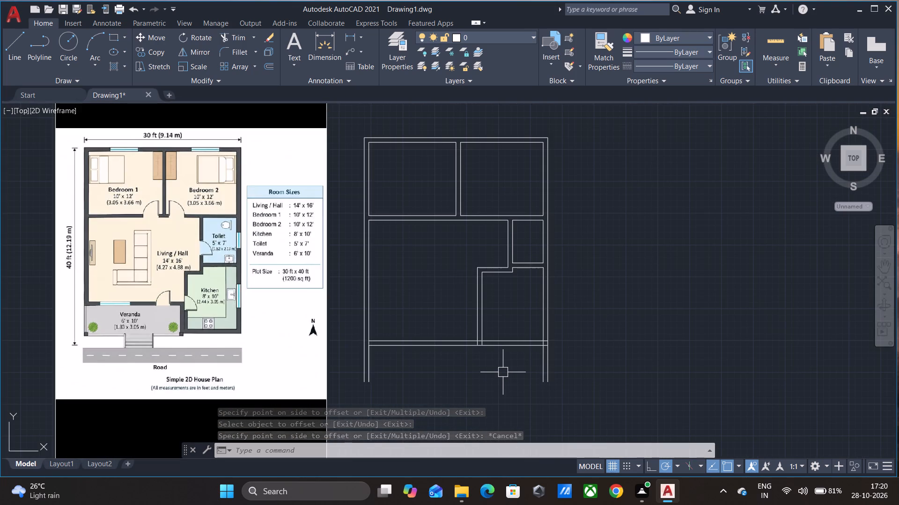
pyautogui.press('l')
pyautogui.press('Return')
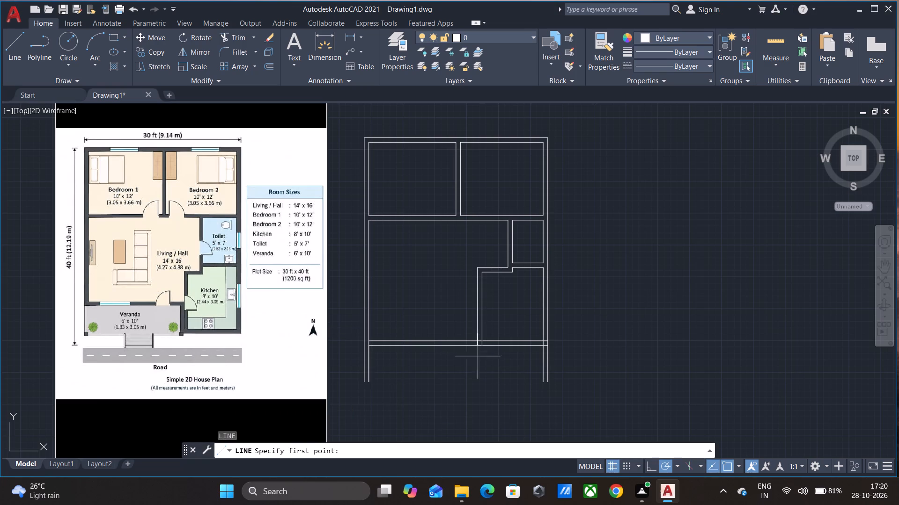
pyautogui.scroll(4, 483, 356)
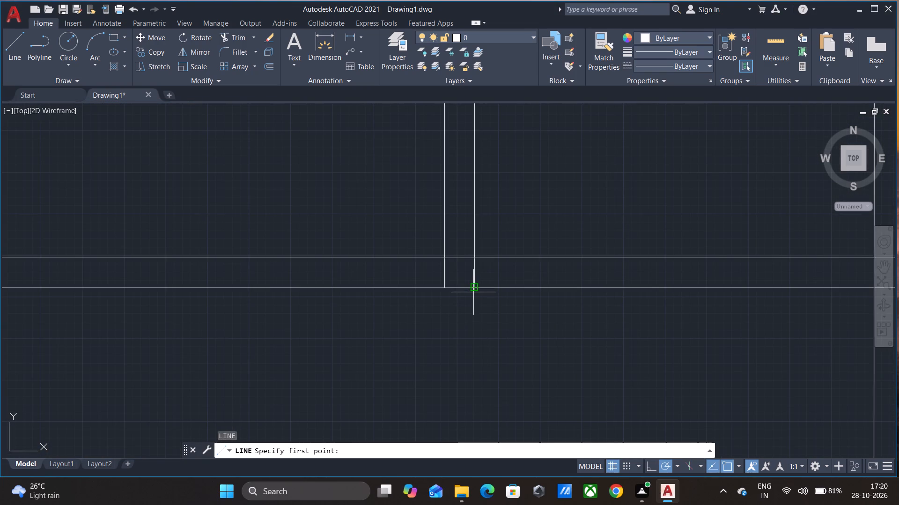
pyautogui.click(474, 290)
pyautogui.scroll(-3, 482, 333)
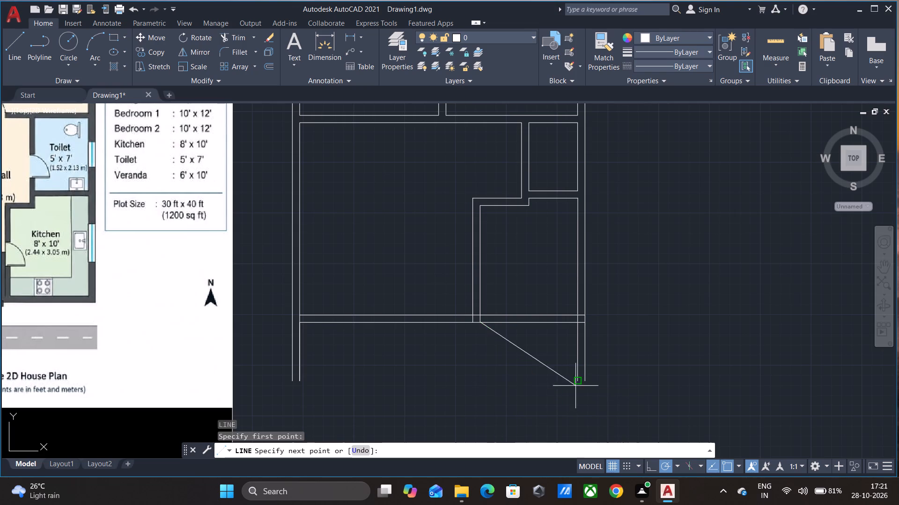
pyautogui.click(480, 382)
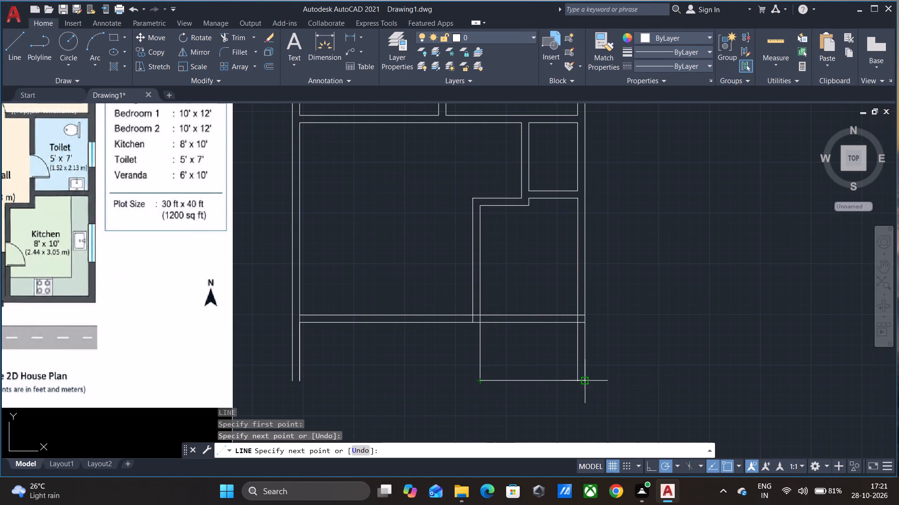
pyautogui.click(597, 383)
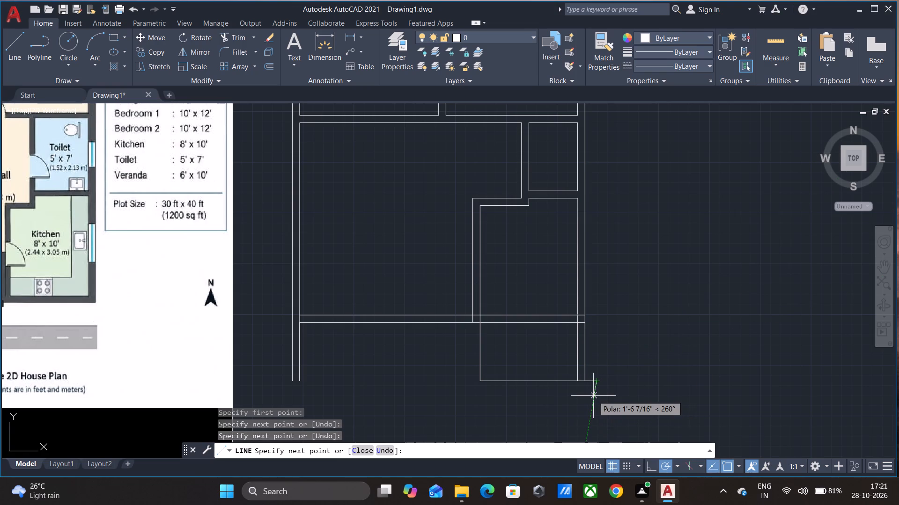
pyautogui.press('Escape')
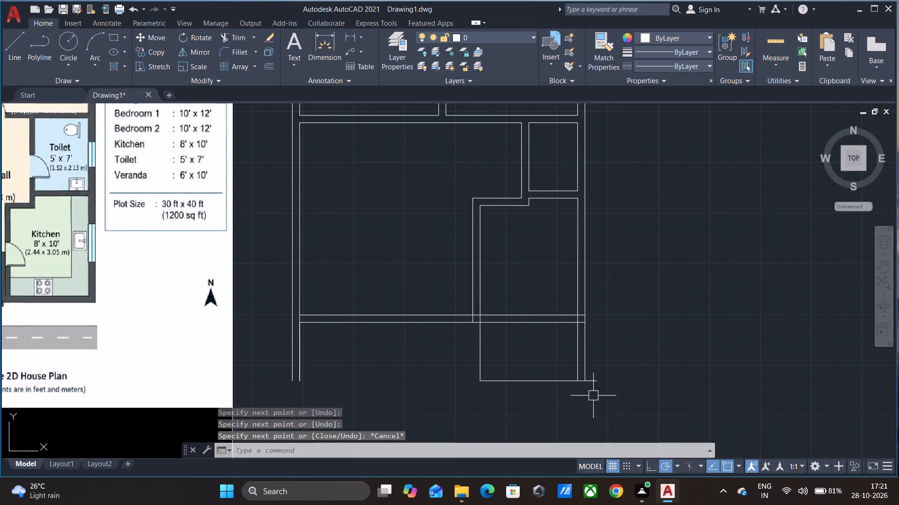
# Offset the new bottom line 9" upward and the new vertical line 9" outward toward the veranda.
pyautogui.write('o')
pyautogui.press('space')
pyautogui.press('space')
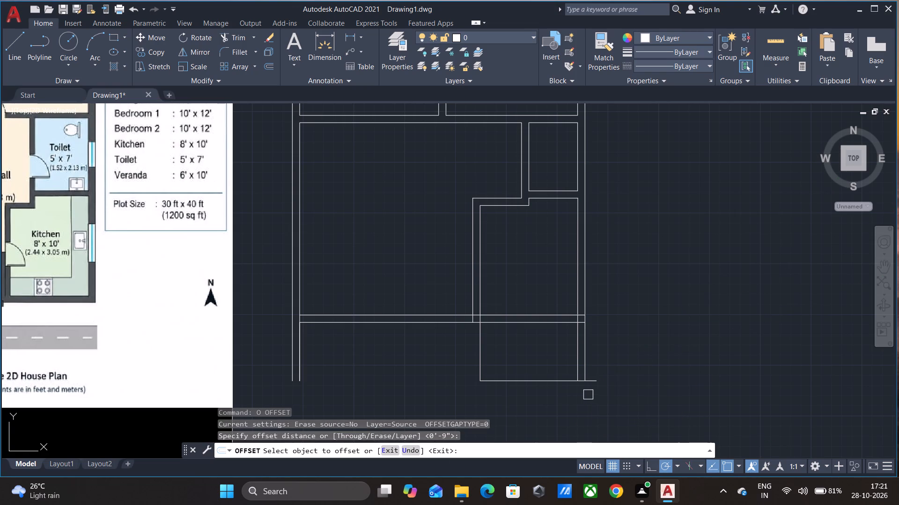
pyautogui.click(563, 379)
pyautogui.click(555, 352)
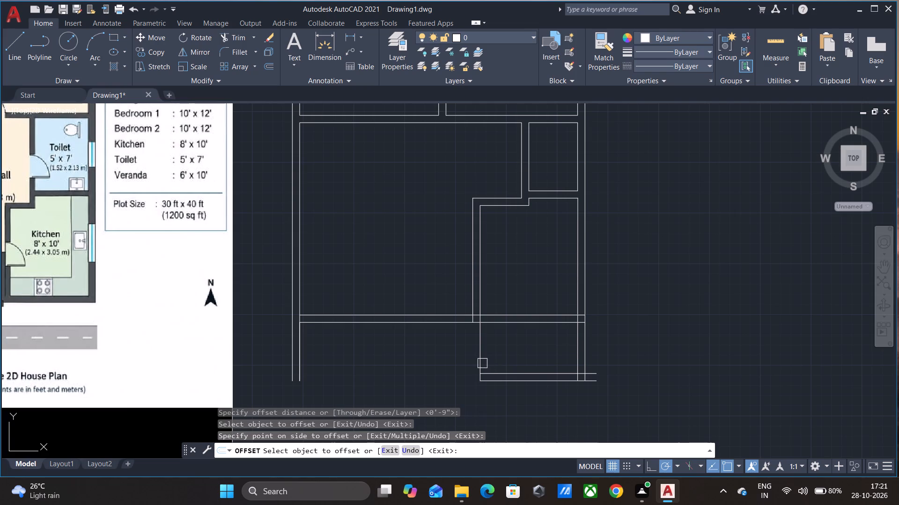
pyautogui.click(482, 362)
pyautogui.click(413, 364)
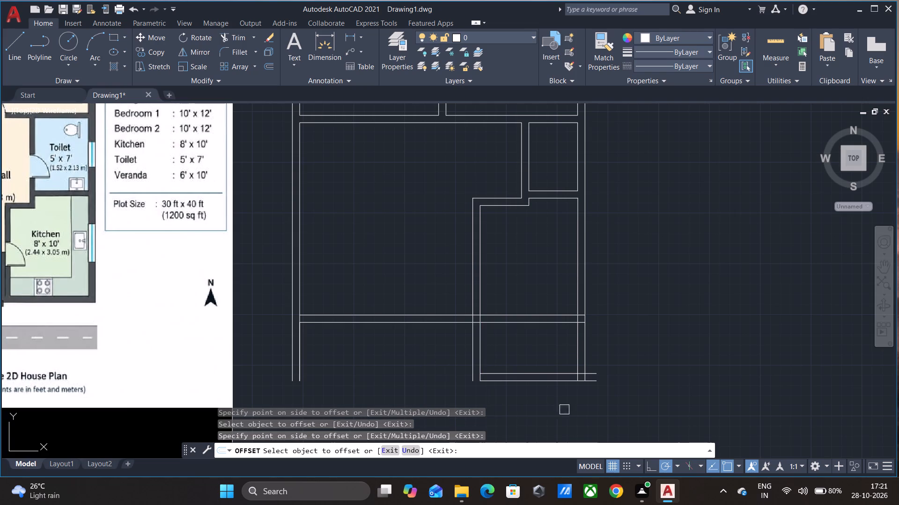
pyautogui.press('Escape')
# Trim the kitchen's bottom wall lines where they overrun the outer right wall, and clear the crossing inner stubs at both lower corners.
pyautogui.write('tr')
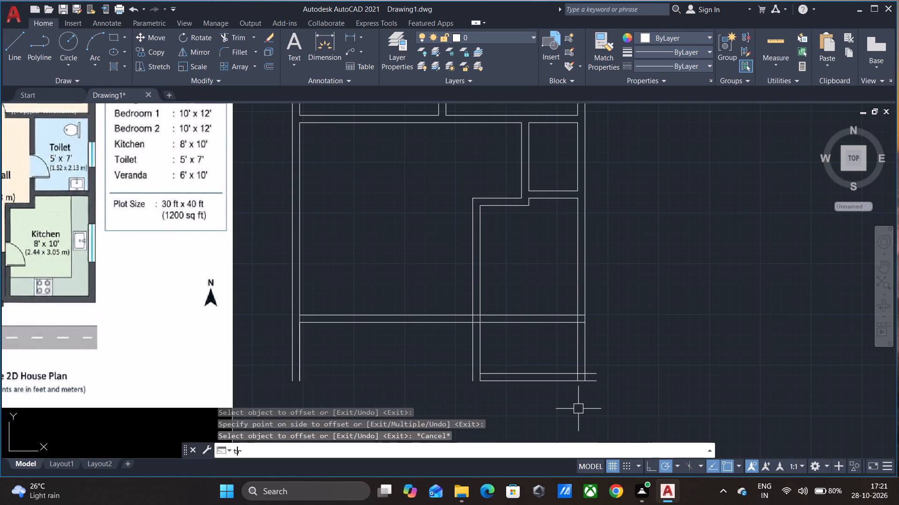
pyautogui.press('space')
pyautogui.press('space')
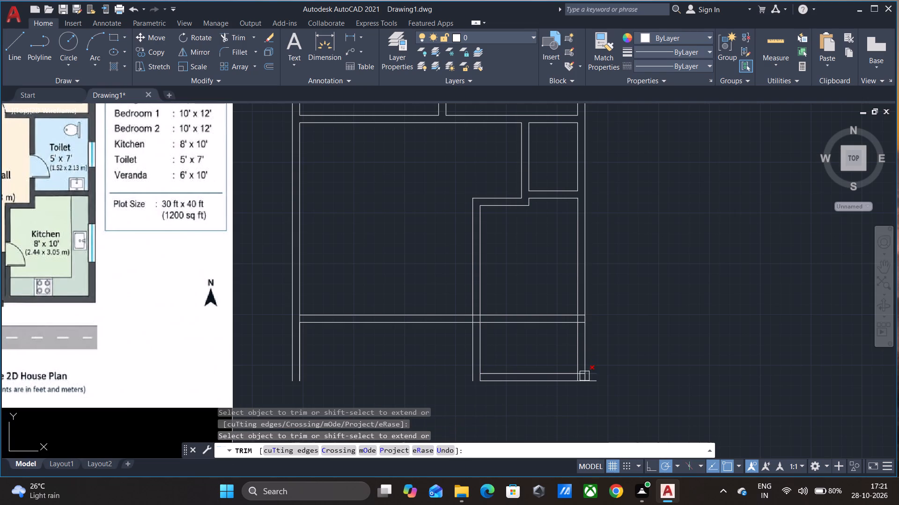
pyautogui.click(595, 378)
pyautogui.click(592, 383)
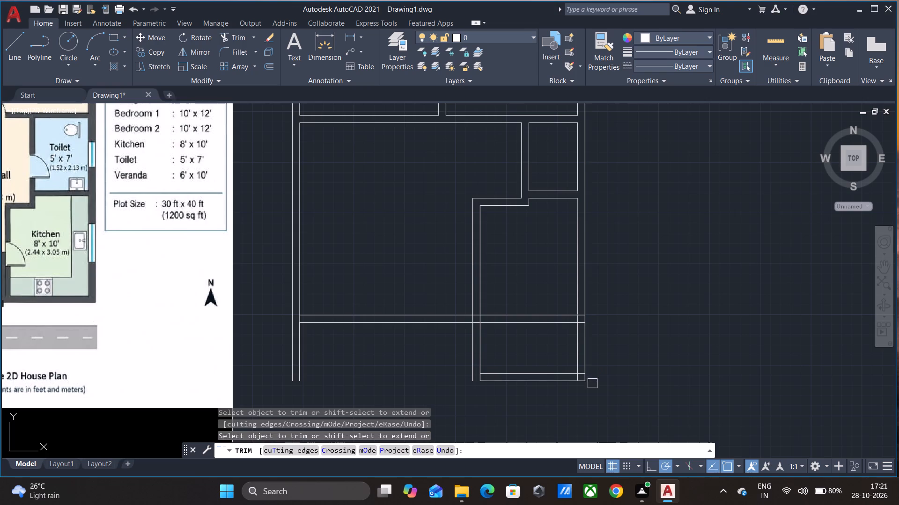
pyautogui.scroll(3, 586, 380)
pyautogui.click(562, 353)
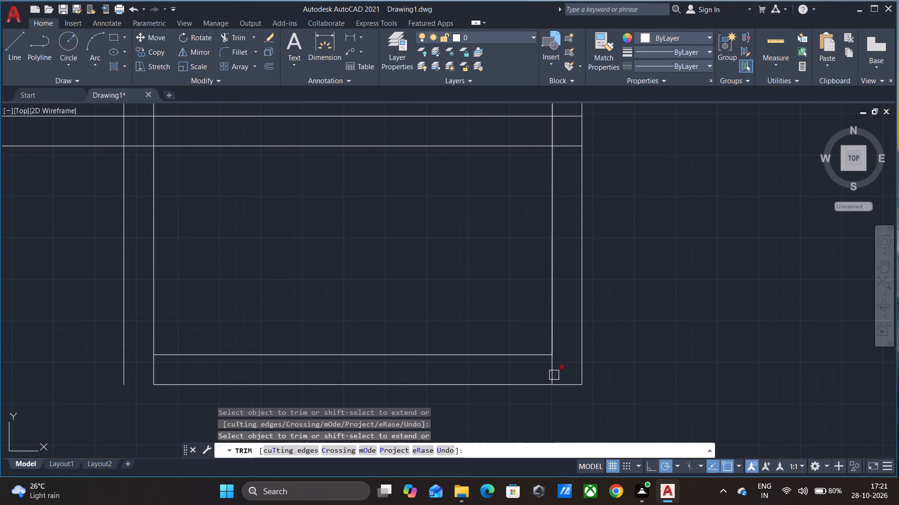
pyautogui.click(554, 375)
pyautogui.click(152, 371)
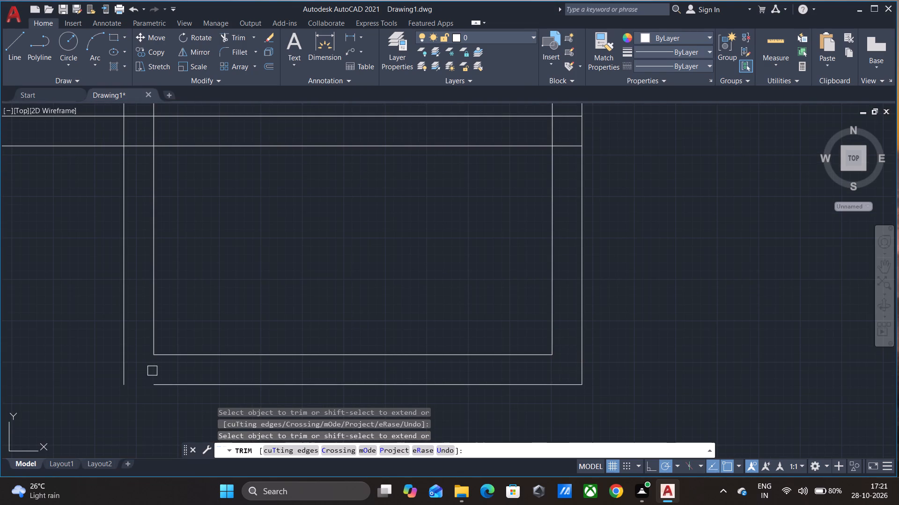
# Trim the living hall's bottom double wall line out of the kitchen and its right wall, and open its junction with the kitchen's left wall.
pyautogui.scroll(-2, 152, 371)
pyautogui.click(164, 283)
pyautogui.click(187, 272)
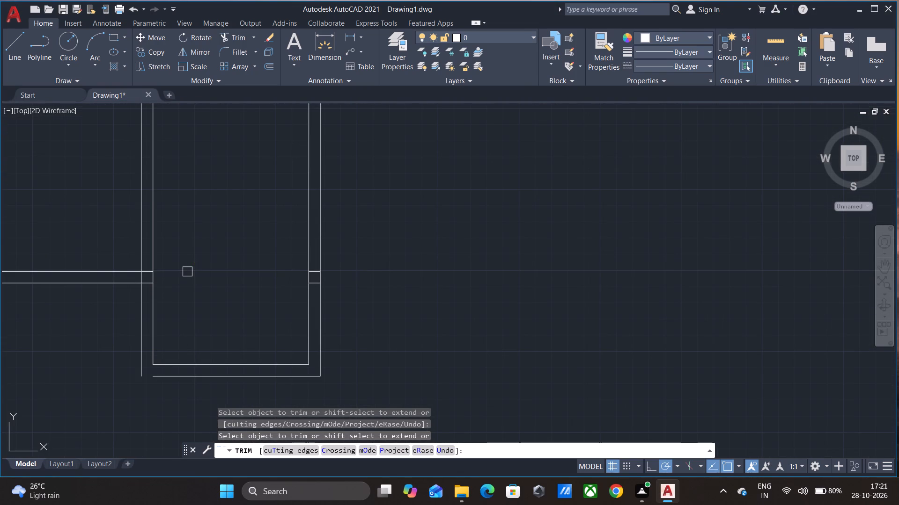
pyautogui.scroll(2, 310, 283)
pyautogui.click(317, 282)
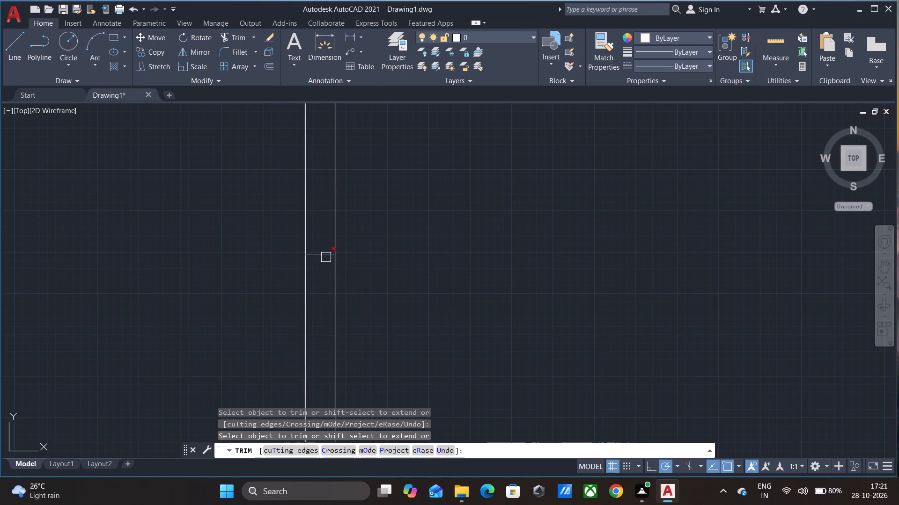
pyautogui.click(325, 257)
pyautogui.scroll(-2, 320, 257)
pyautogui.scroll(4, 150, 274)
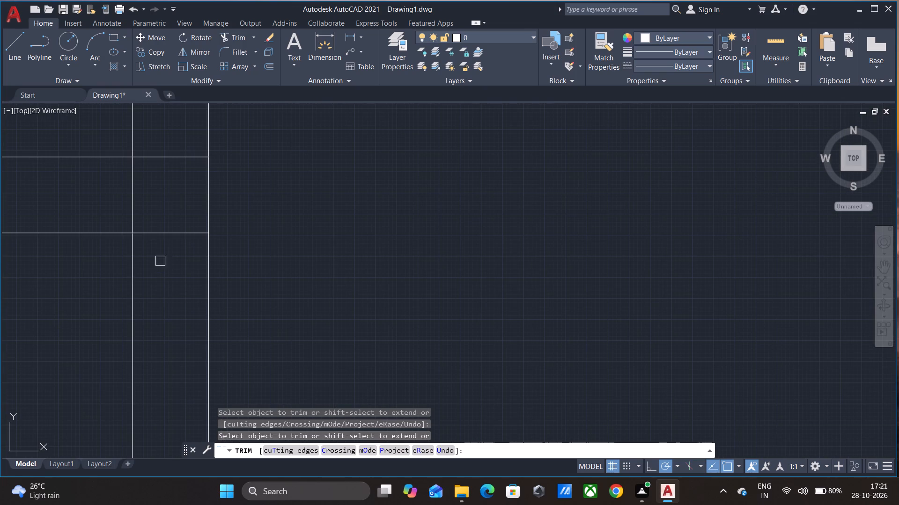
pyautogui.click(162, 235)
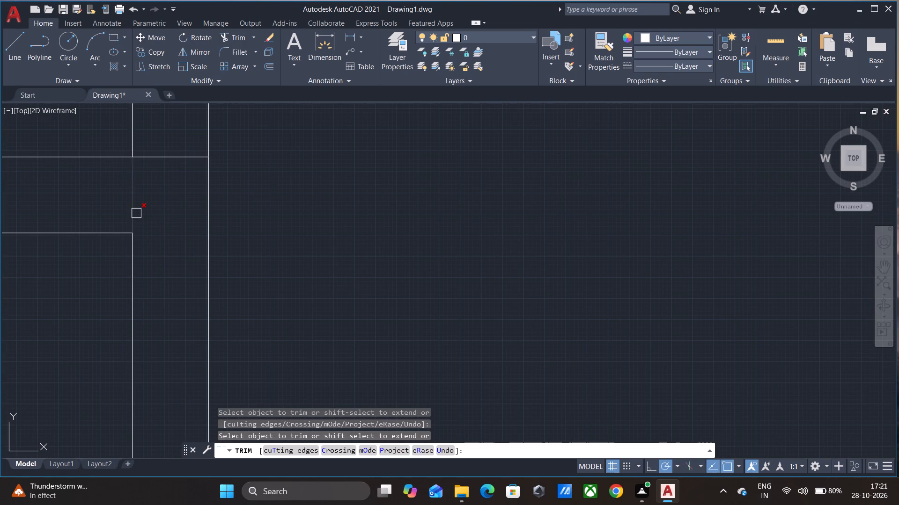
pyautogui.click(136, 213)
pyautogui.click(168, 158)
# Trim the inner left wall line below the living hall's bottom wall.
pyautogui.scroll(-2, 168, 158)
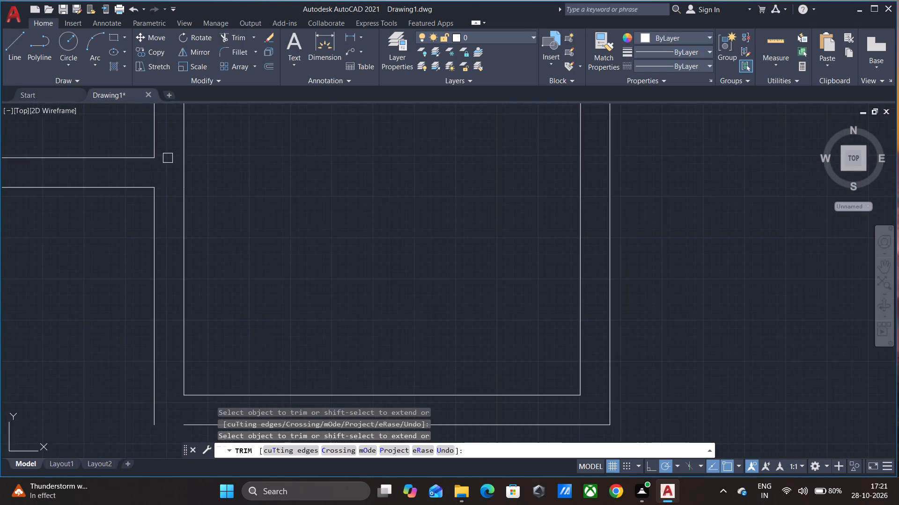
pyautogui.scroll(-2, 168, 159)
pyautogui.scroll(-2, 219, 198)
pyautogui.moveTo(229, 174); pyautogui.dragTo(249, 218, button='middle')
pyautogui.moveTo(253, 221); pyautogui.dragTo(260, 225, button='middle')
pyautogui.moveTo(260, 225); pyautogui.dragTo(329, 242, button='middle')
pyautogui.scroll(-1, 329, 242)
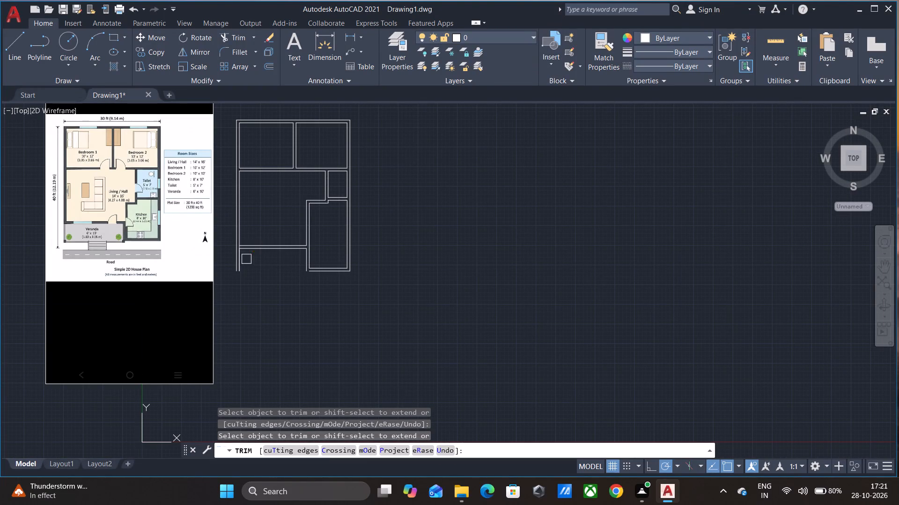
pyautogui.scroll(2, 234, 266)
pyautogui.click(249, 248)
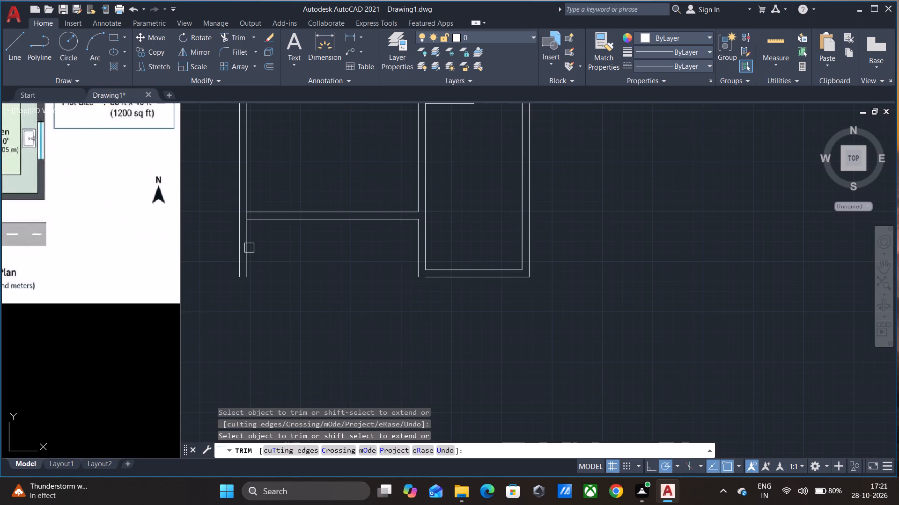
pyautogui.click(250, 247)
pyautogui.scroll(-2, 271, 242)
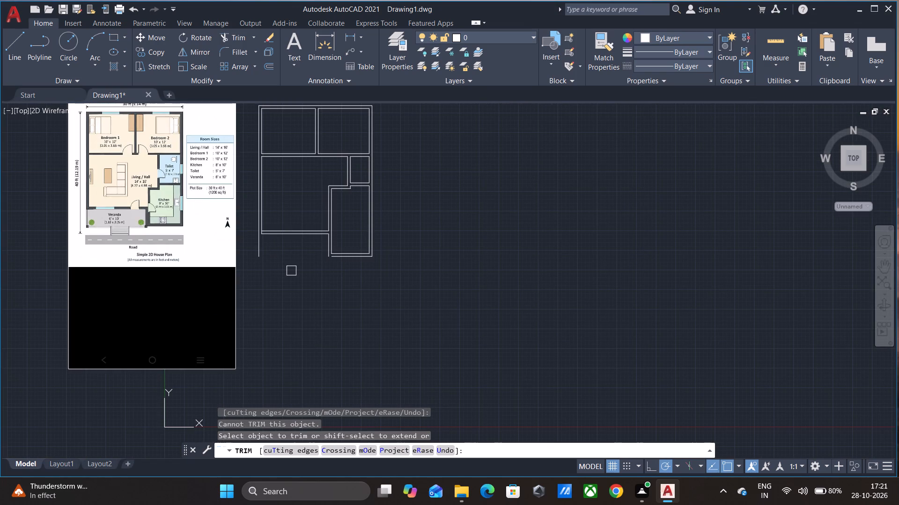
pyautogui.press('Escape')
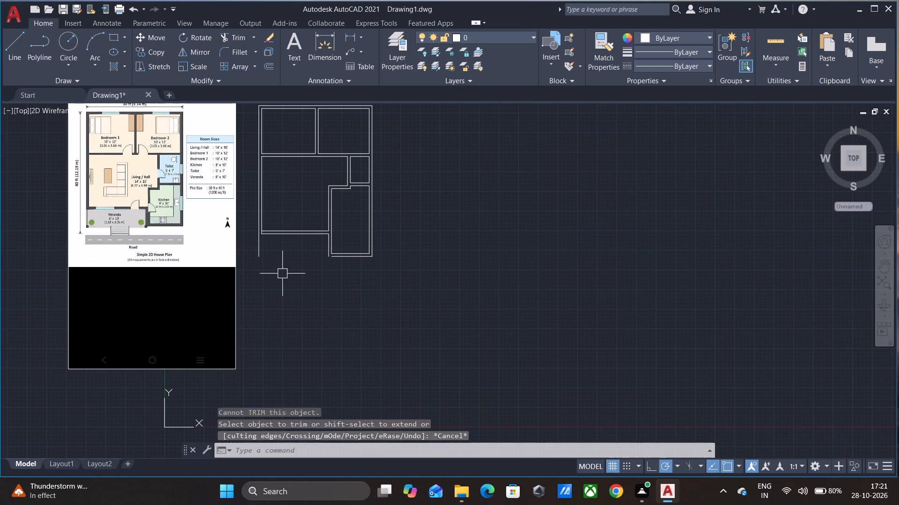
# Stretch the lower line of the living hall's bottom wall leftward past the outer left wall line.
pyautogui.scroll(3, 301, 245)
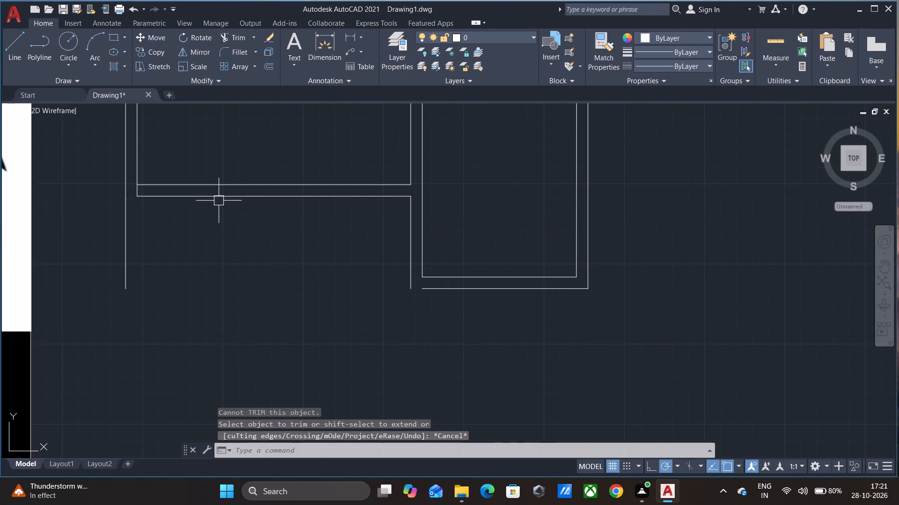
pyautogui.click(219, 196)
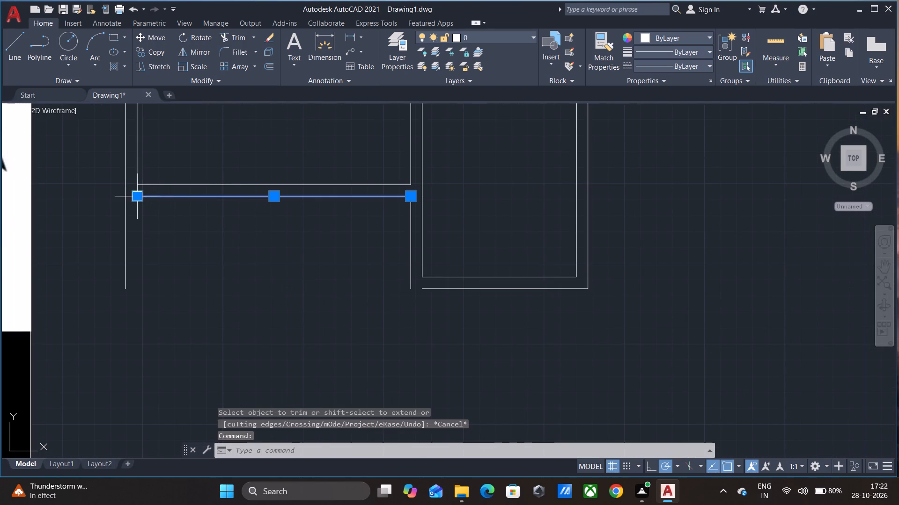
pyautogui.click(141, 197)
pyautogui.click(105, 197)
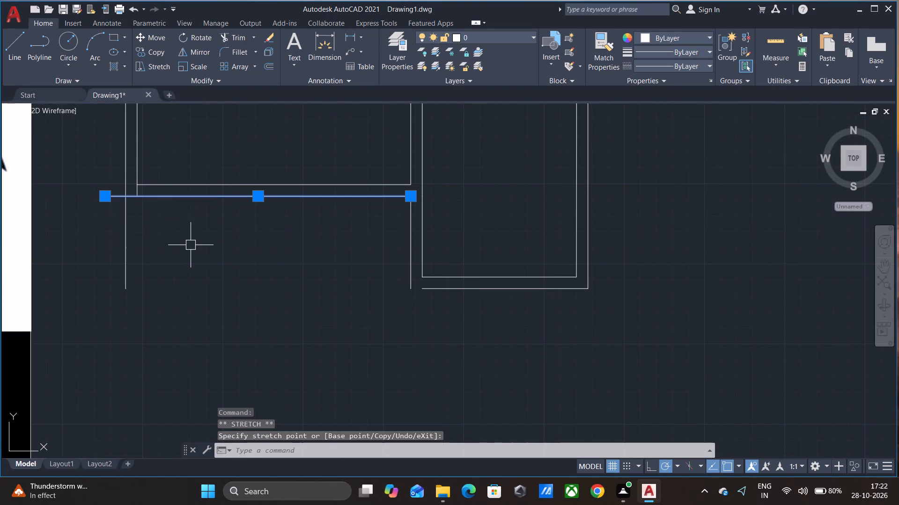
pyautogui.press('Escape')
# Trim the living hall's lower left corner clean, removing the horizontal overhang, the outer wall line below it and the inner vertical stub.
pyautogui.write('tr')
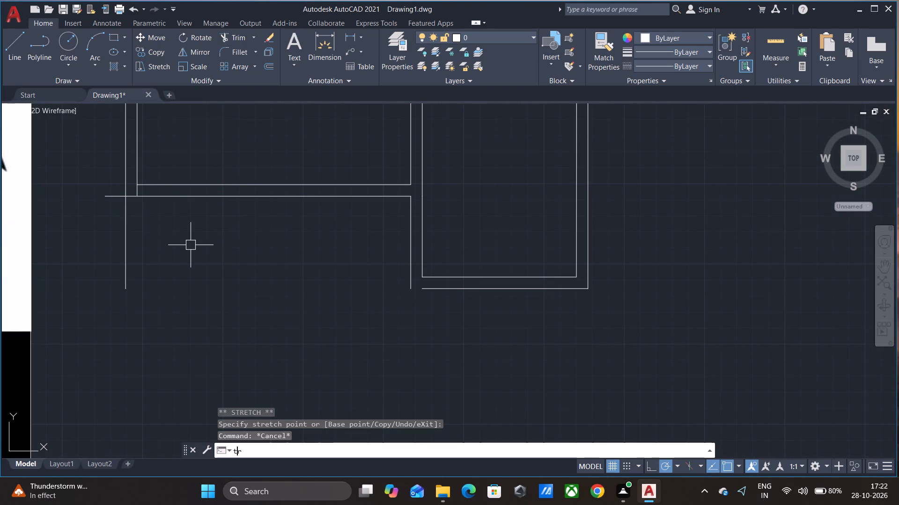
pyautogui.press('space')
pyautogui.press('space')
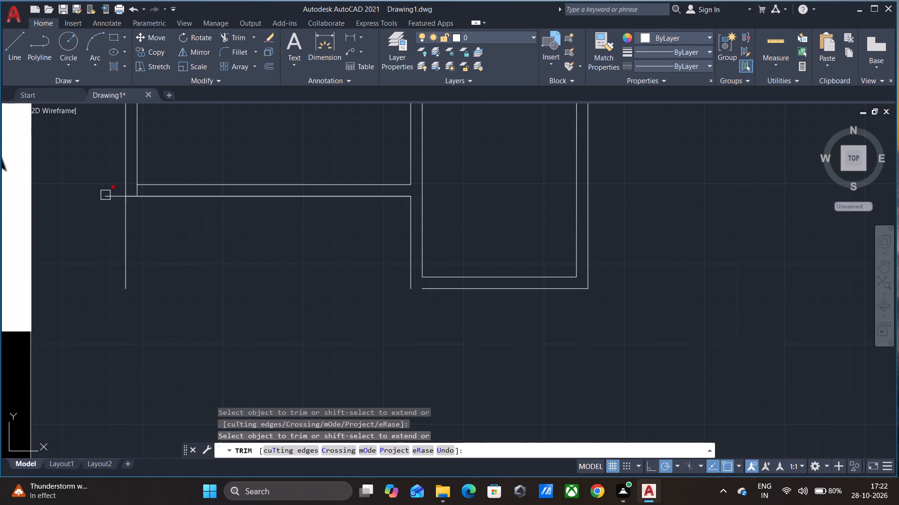
pyautogui.click(106, 194)
pyautogui.click(123, 220)
pyautogui.scroll(3, 140, 191)
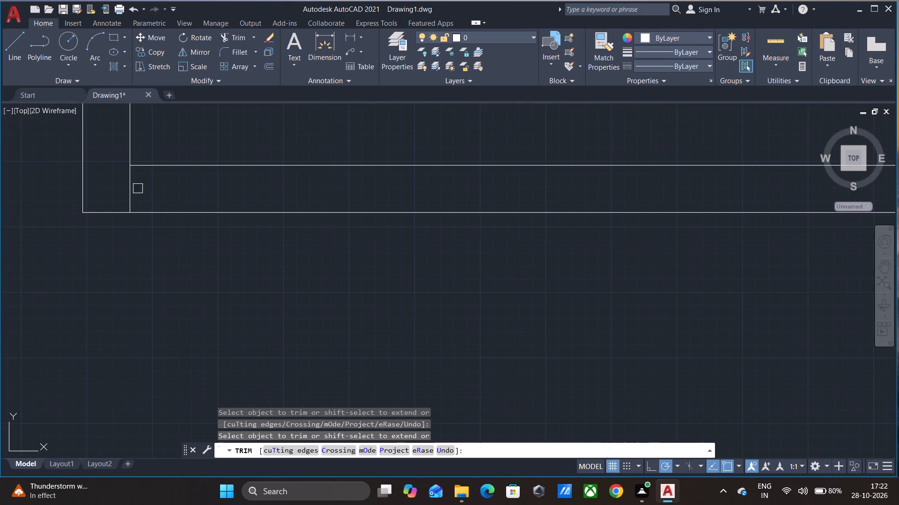
pyautogui.click(132, 183)
pyautogui.scroll(-2, 132, 183)
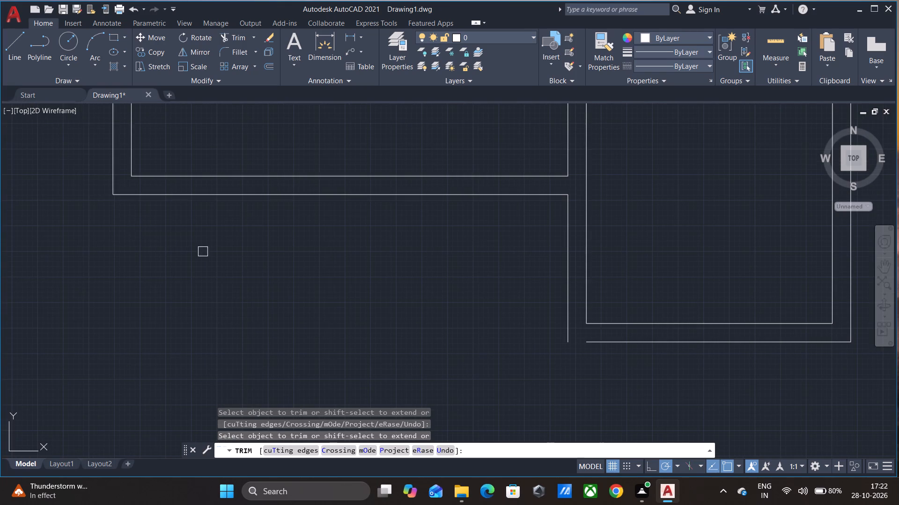
pyautogui.press('Escape')
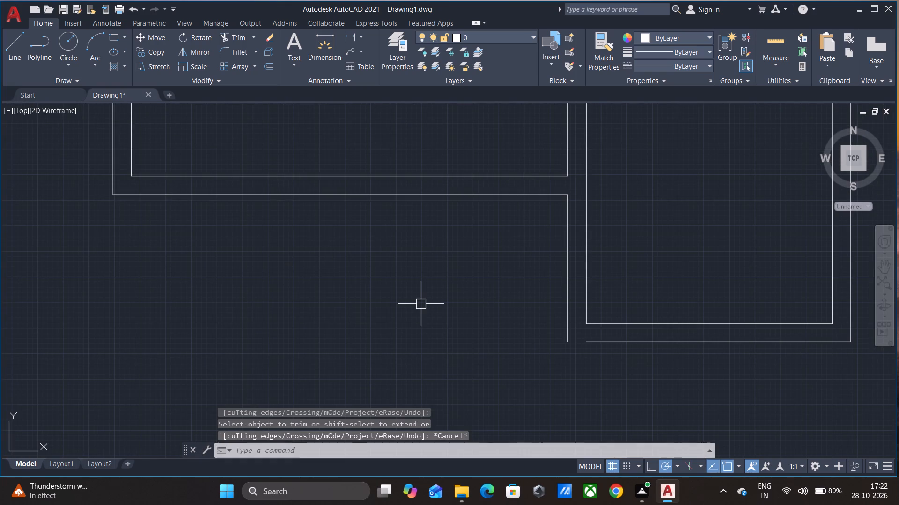
# Fillet the kitchen's outer left wall line with its outer bottom line at zero radius to close the corner.
pyautogui.write('f')
pyautogui.press('space')
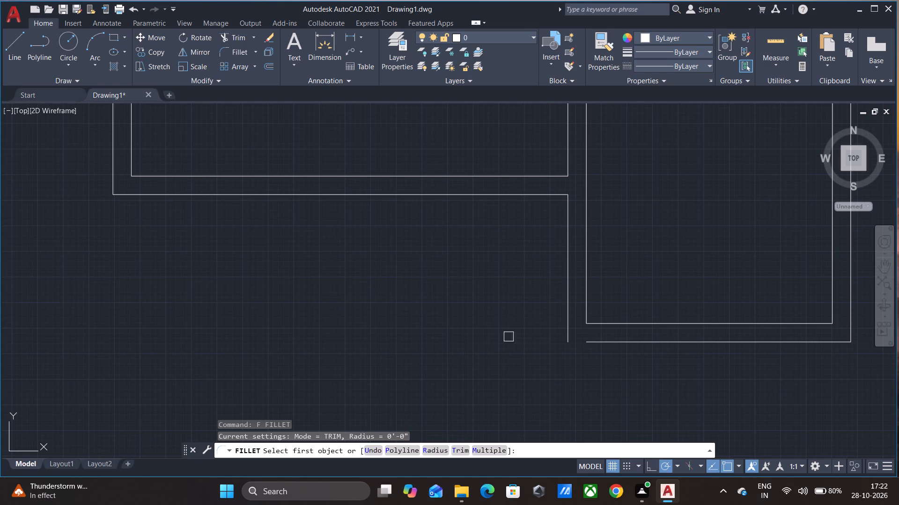
pyautogui.click(566, 322)
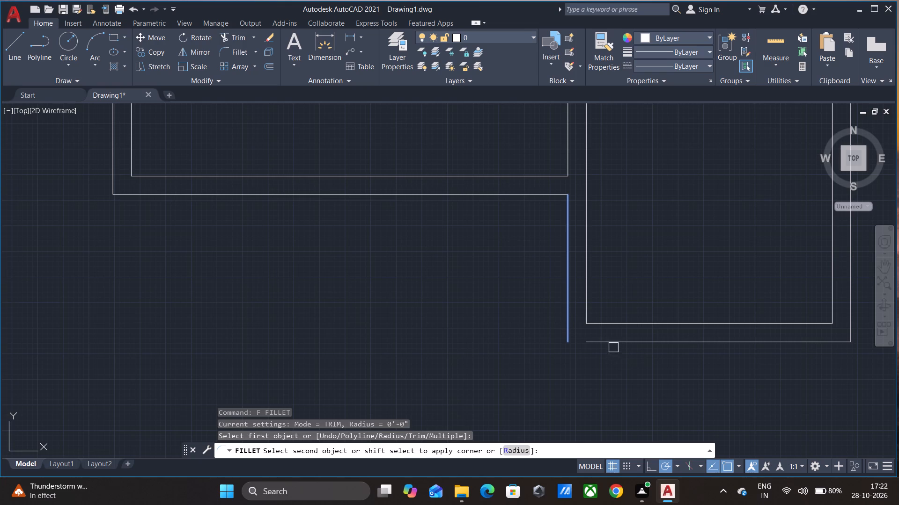
pyautogui.click(610, 343)
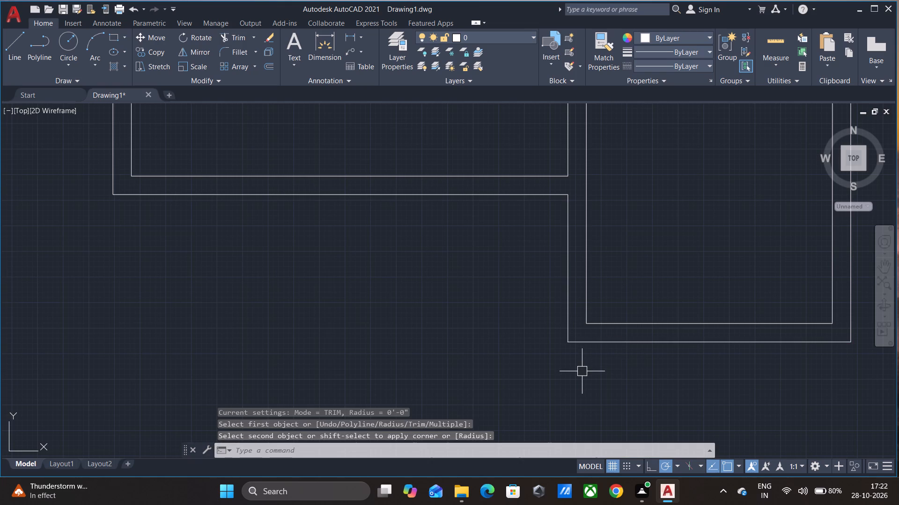
pyautogui.press('Escape')
# Draw a 5' by 9" horizontal rectangle from separate lines in the empty space to the right of the toilet as a window symbol.
pyautogui.scroll(-2, 609, 288)
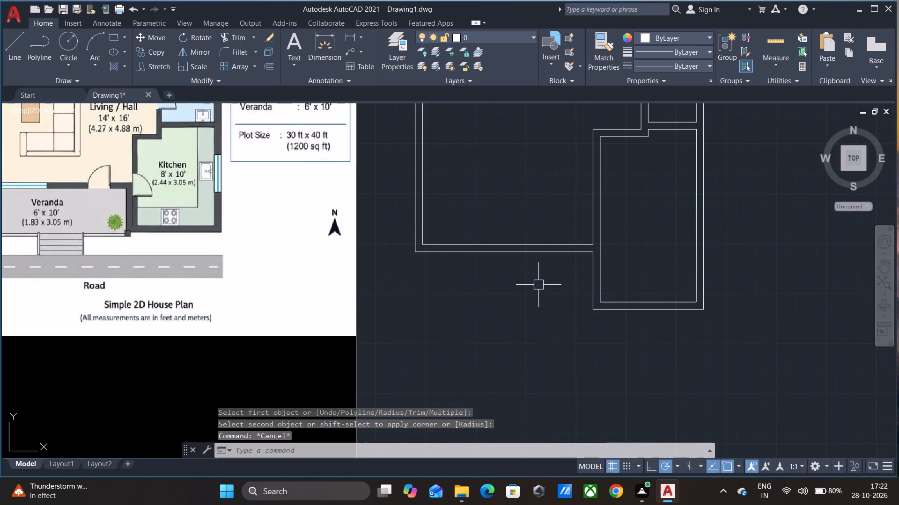
pyautogui.moveTo(537, 287); pyautogui.dragTo(520, 341, button='middle')
pyautogui.scroll(-1, 520, 338)
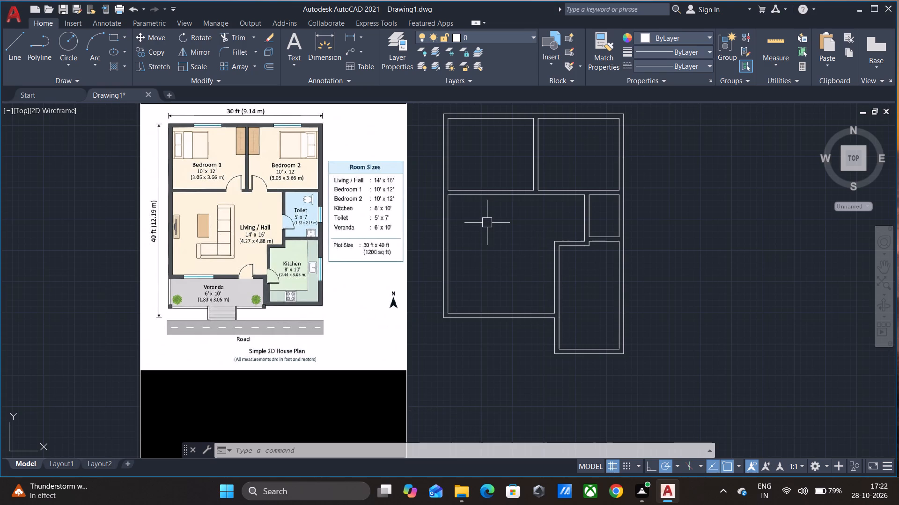
pyautogui.press('l')
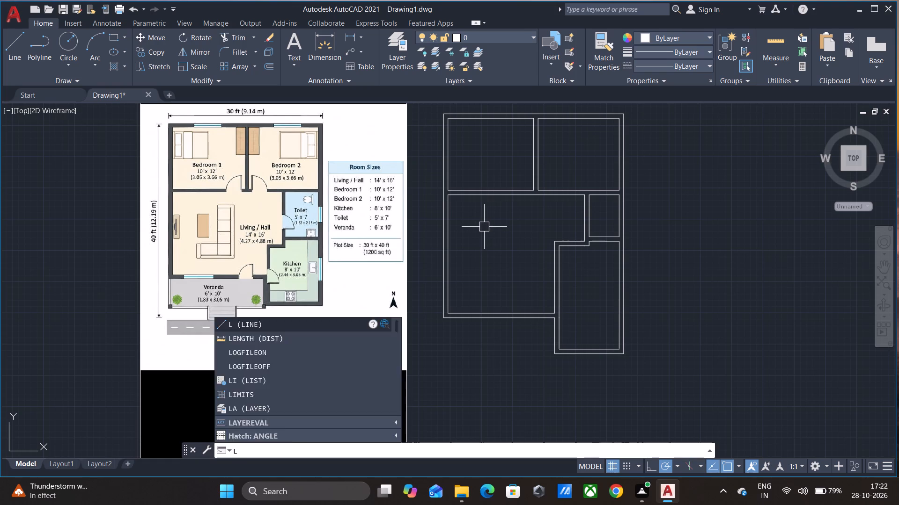
pyautogui.press('Return')
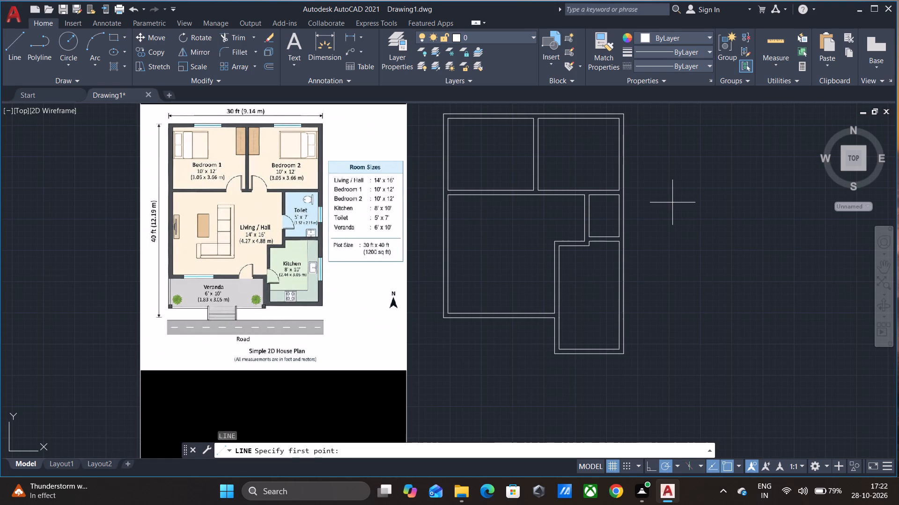
pyautogui.click(670, 199)
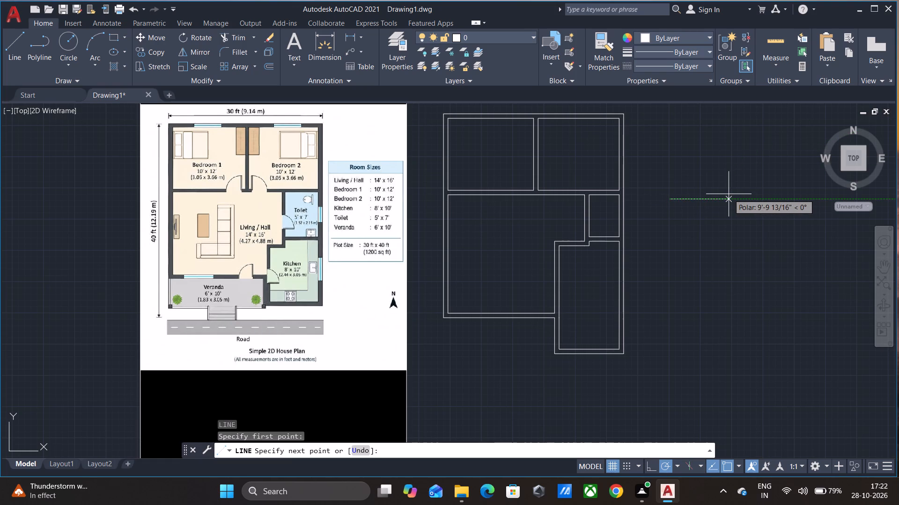
pyautogui.write("4'")
pyautogui.press('Return')
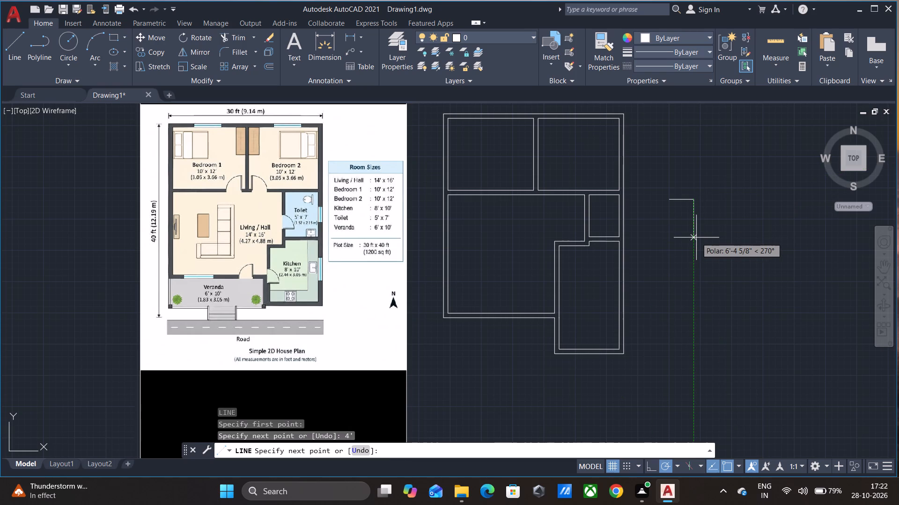
pyautogui.hotkey('ctrl', 'z')
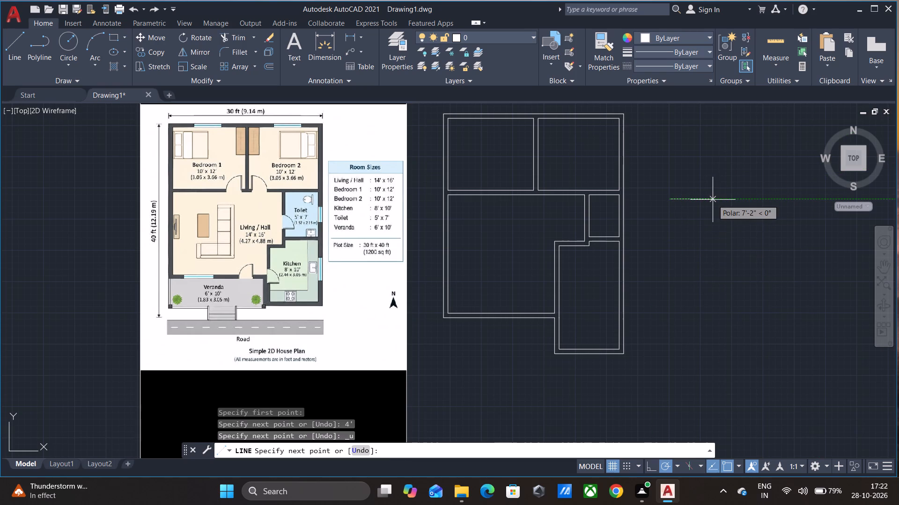
pyautogui.write("5'")
pyautogui.press('Return')
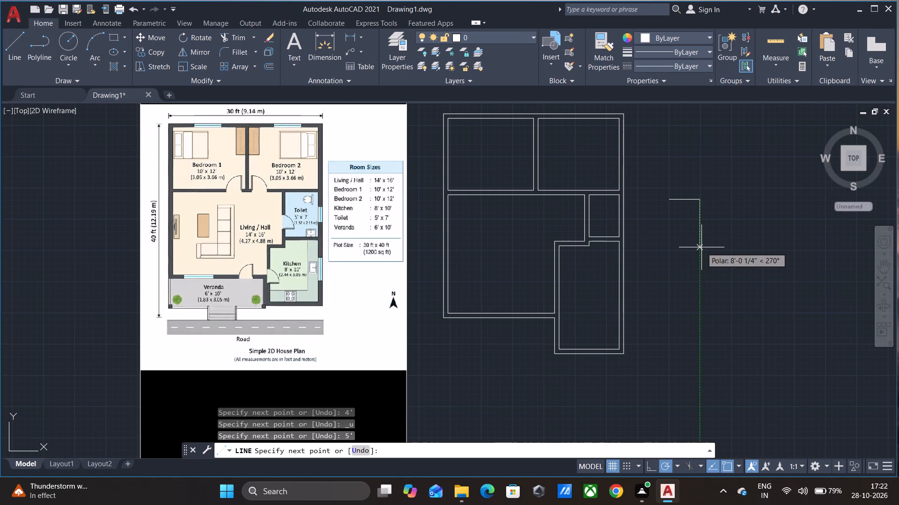
pyautogui.press('9')
pyautogui.hotkey('shift', '"')
pyautogui.press('Return')
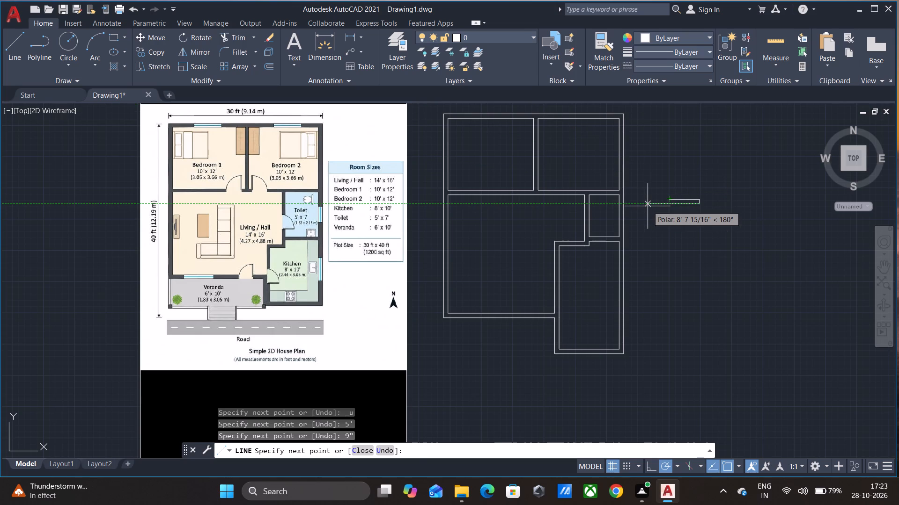
pyautogui.press('9')
pyautogui.hotkey('shift', '"')
pyautogui.press('BackSpace')
pyautogui.press('BackSpace')
pyautogui.write("5'")
pyautogui.press('Return')
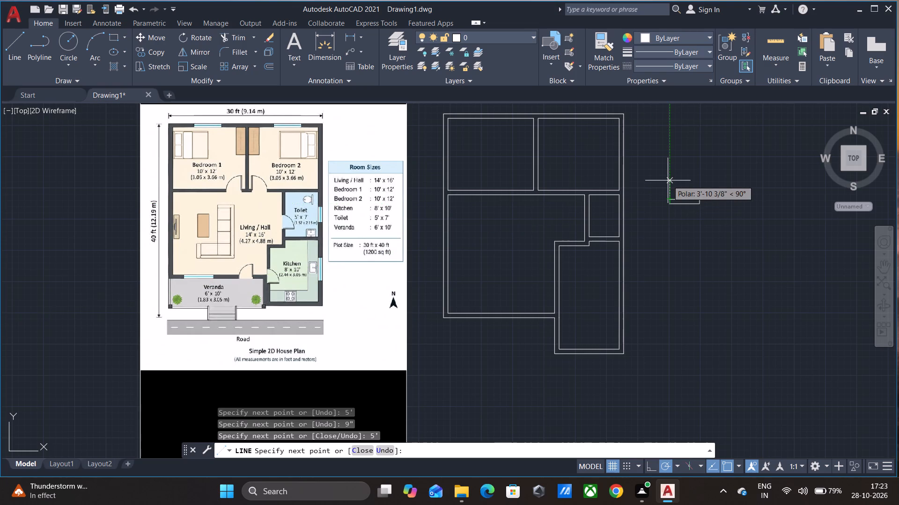
pyautogui.write('9"')
pyautogui.press('Return')
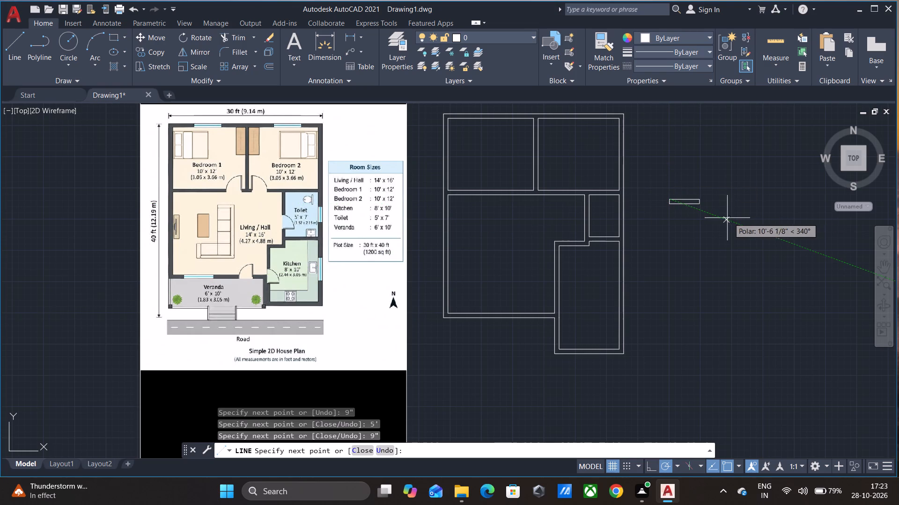
pyautogui.press('Escape')
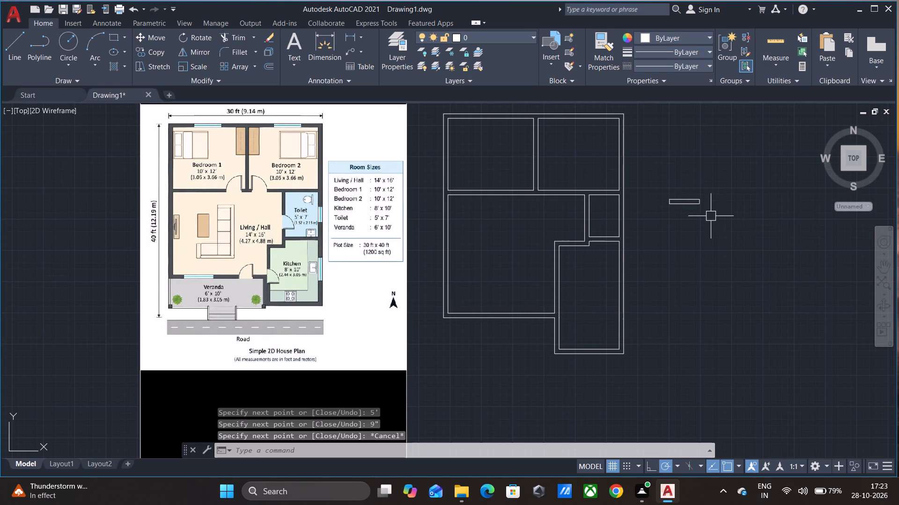
# Draw a horizontal centre line across the rectangle between the midpoints of its two short sides.
pyautogui.scroll(3, 703, 211)
pyautogui.press('l')
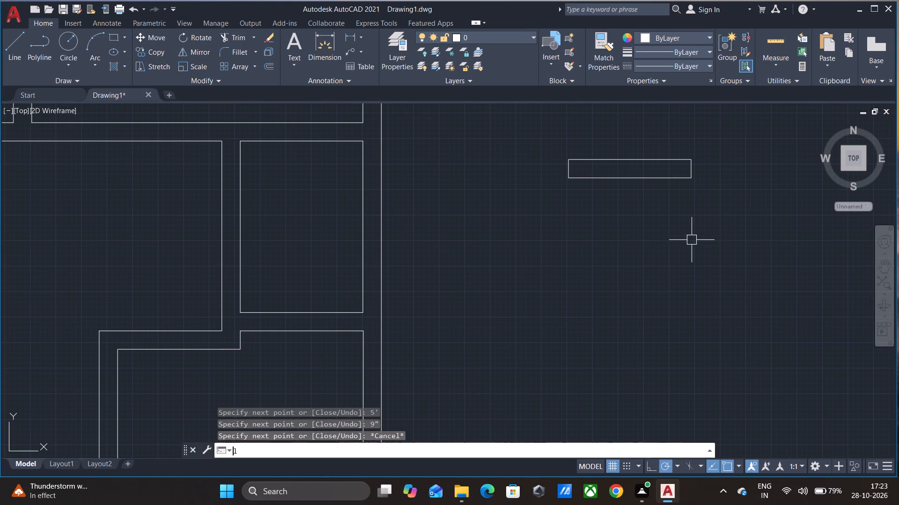
pyautogui.press('Return')
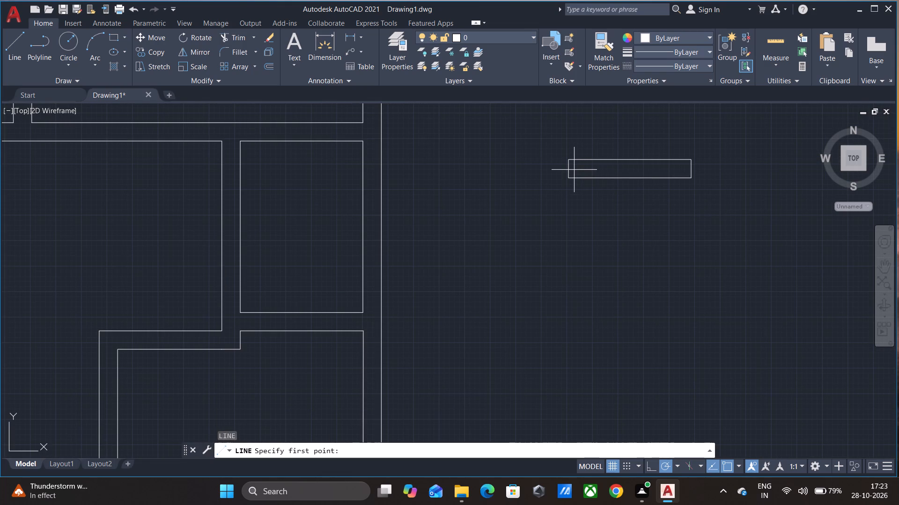
pyautogui.click(571, 170)
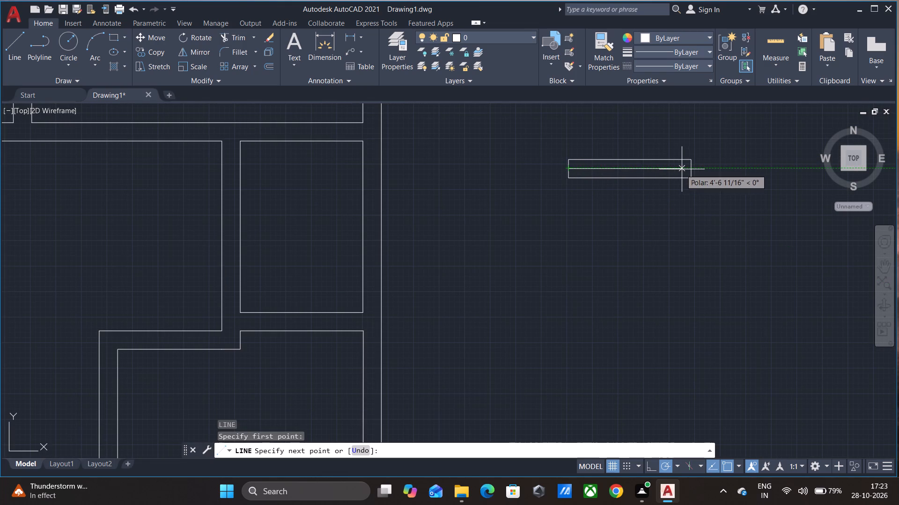
pyautogui.click(689, 168)
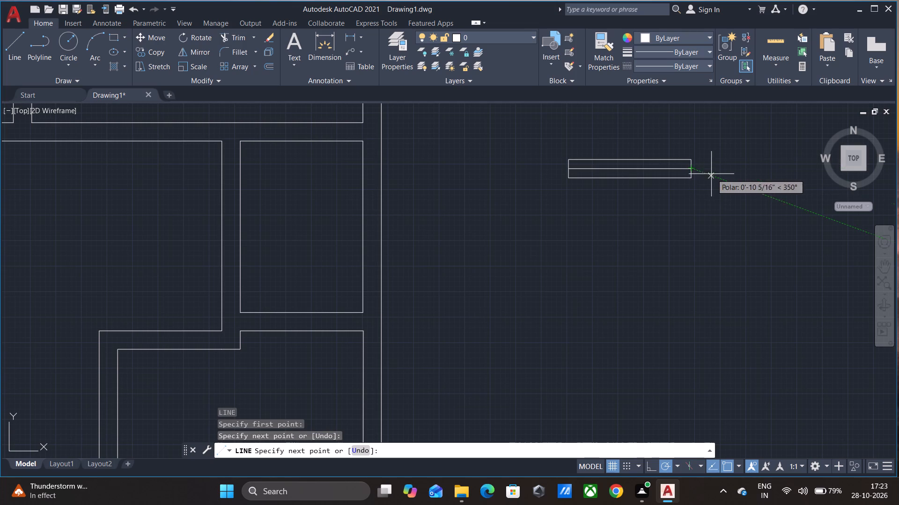
pyautogui.press('Escape')
# Offset the rectangle's centre line by 1" to both the upper and lower side.
pyautogui.write('o')
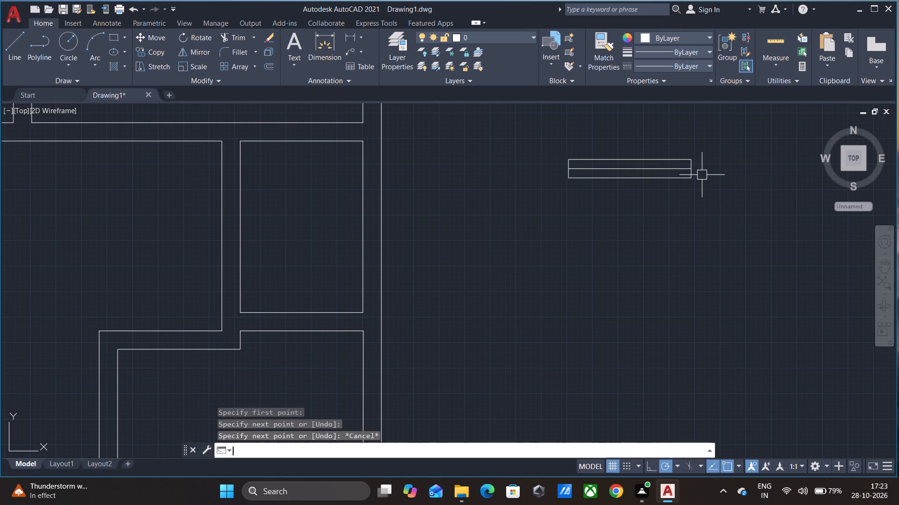
pyautogui.press('space')
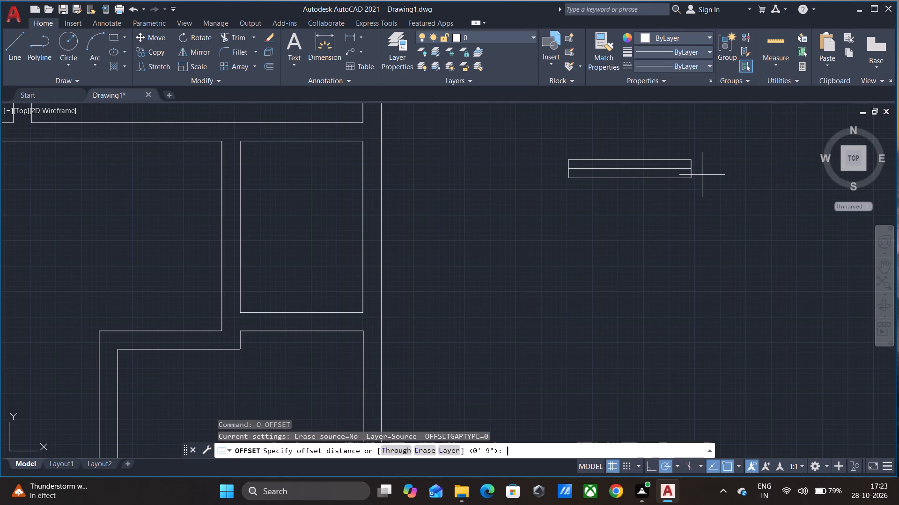
pyautogui.write('1"')
pyautogui.press('Return')
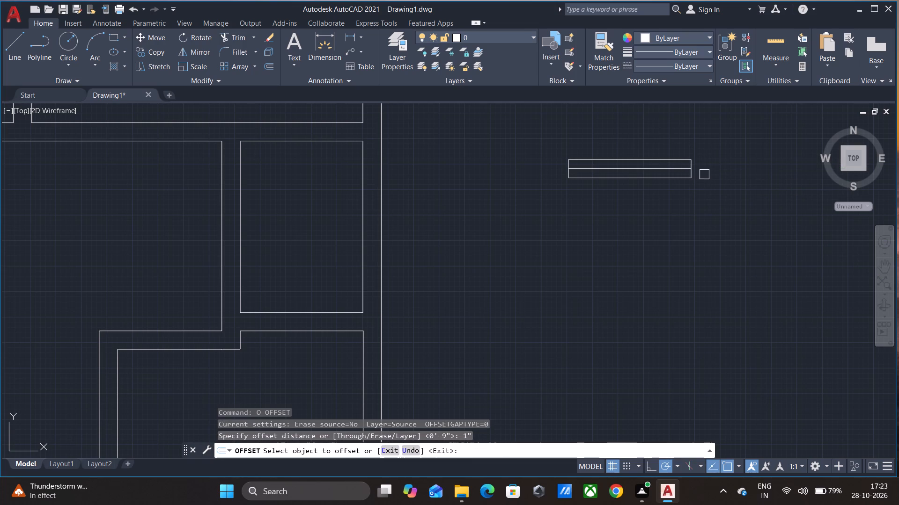
pyautogui.scroll(2, 678, 172)
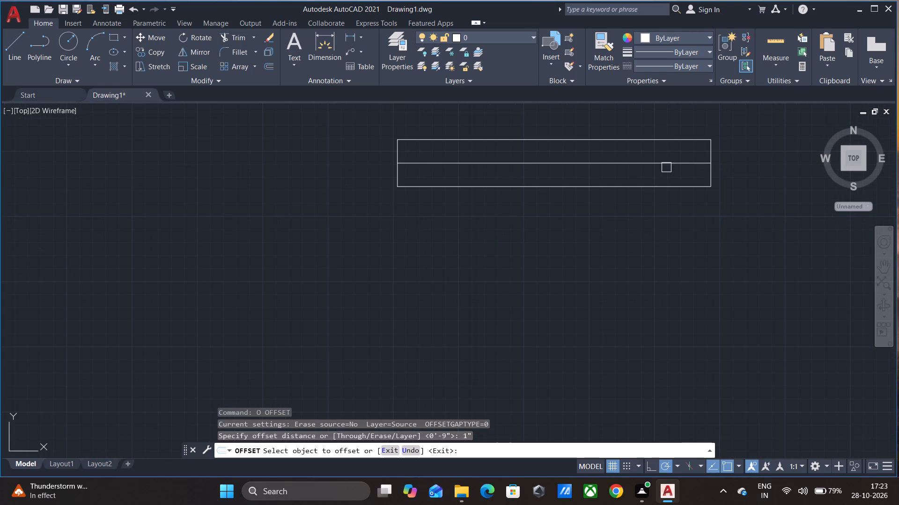
pyautogui.click(667, 166)
pyautogui.click(674, 156)
pyautogui.click(676, 163)
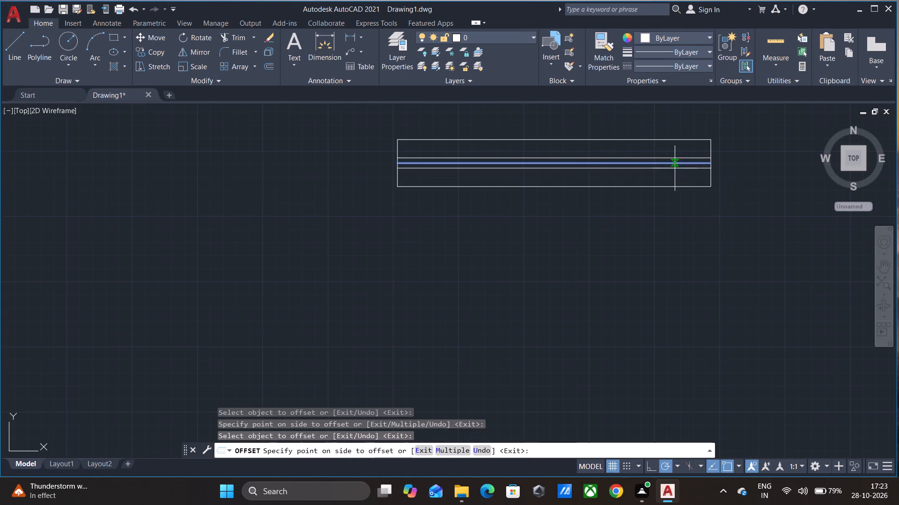
pyautogui.click(675, 168)
pyautogui.press('Escape')
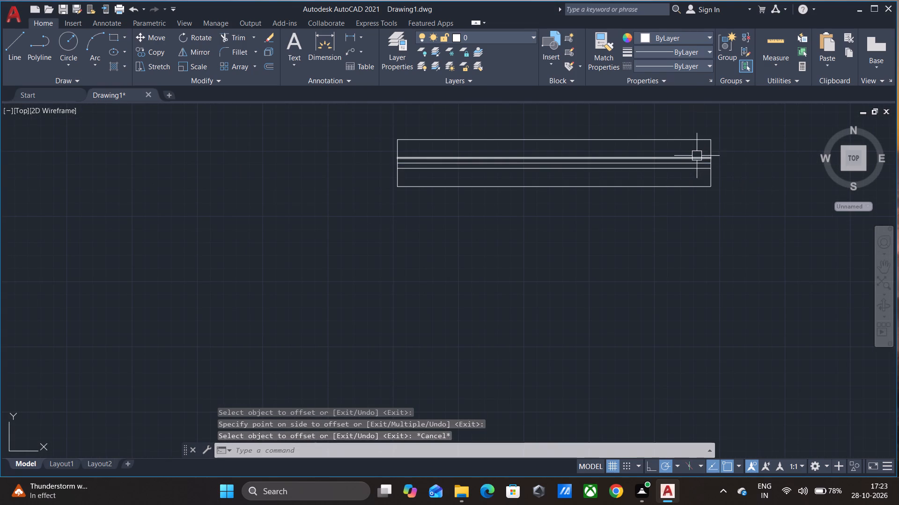
# Delete the original centre line between the two offset lines.
pyautogui.scroll(2, 696, 159)
pyautogui.click(689, 170)
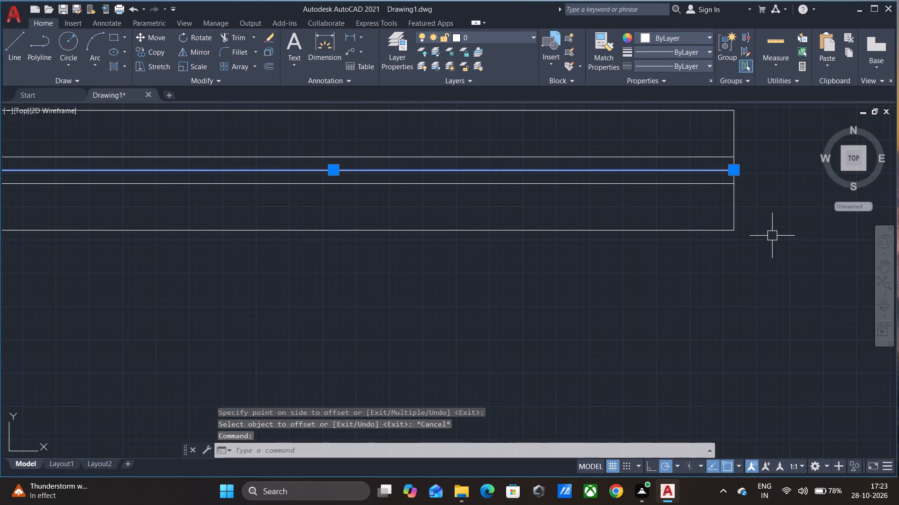
pyautogui.scroll(-2, 772, 235)
pyautogui.press('Delete')
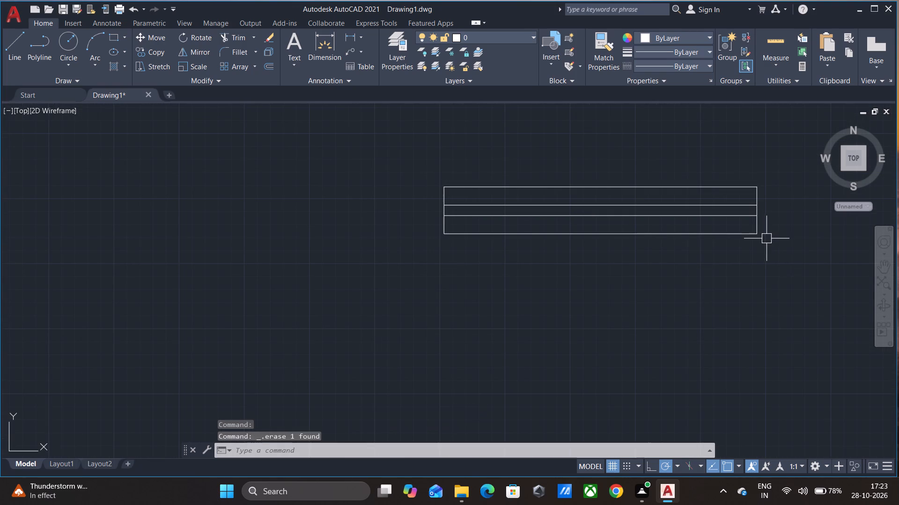
# Join the window symbol, selecting its outline and both inner lines together.
pyautogui.click(786, 266)
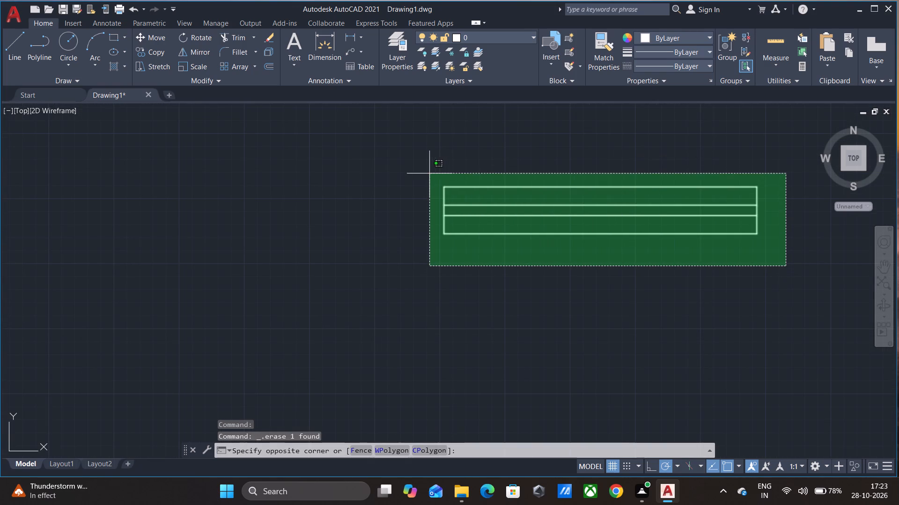
pyautogui.click(429, 173)
pyautogui.write('j')
pyautogui.press('space')
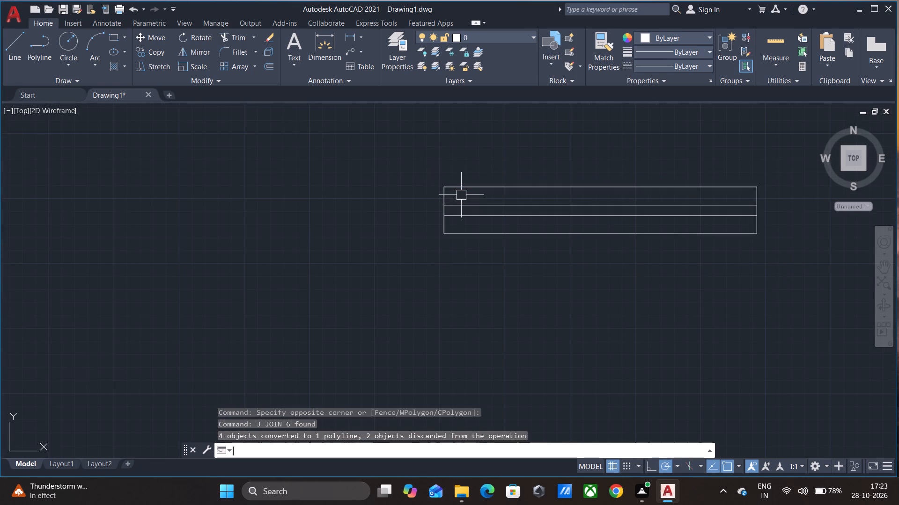
# Draw a vertical door-jamb line about 2' long across the wall between Bedroom 1 and the hall, near the bedroom partition.
pyautogui.scroll(-4, 476, 246)
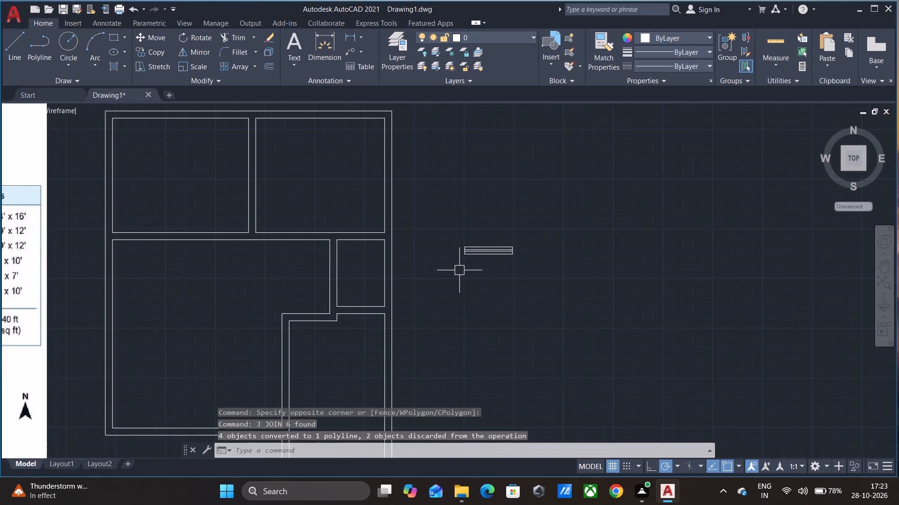
pyautogui.scroll(-1, 459, 270)
pyautogui.moveTo(438, 355); pyautogui.dragTo(469, 313, button='middle')
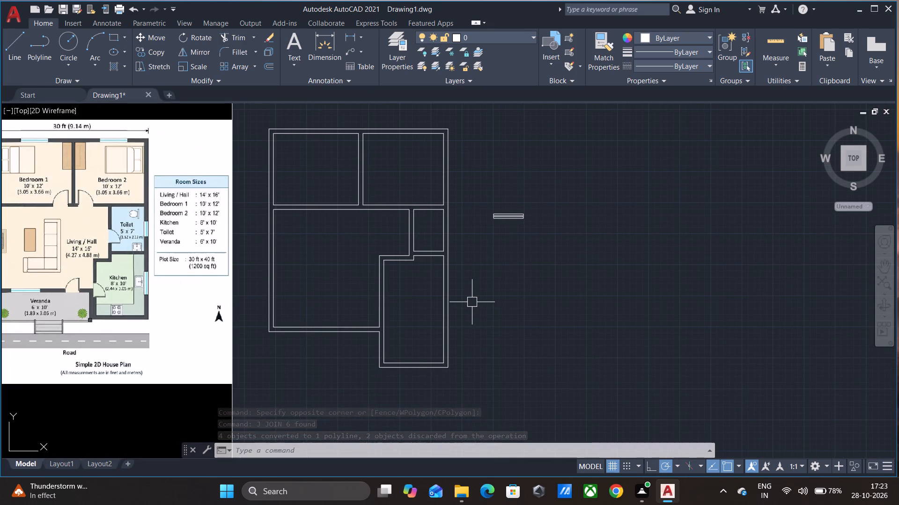
pyautogui.press('l')
pyautogui.press('Return')
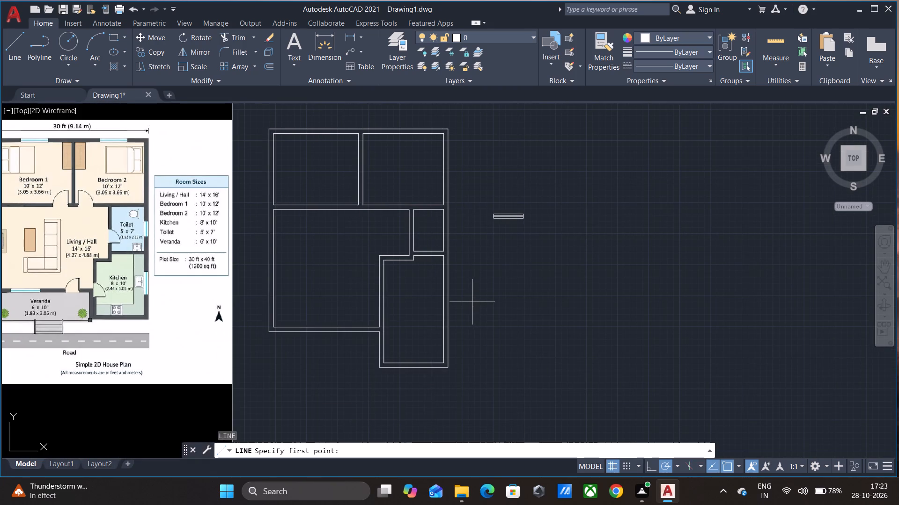
pyautogui.scroll(3, 349, 213)
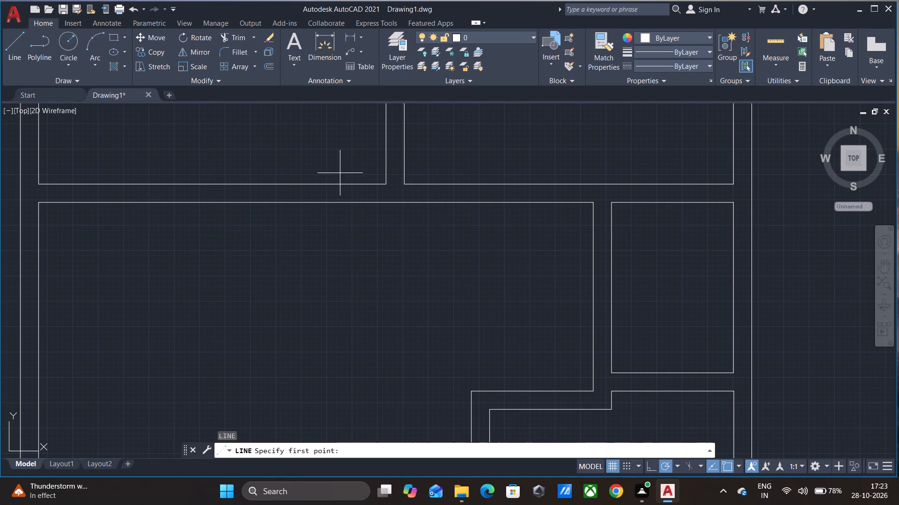
pyautogui.click(355, 173)
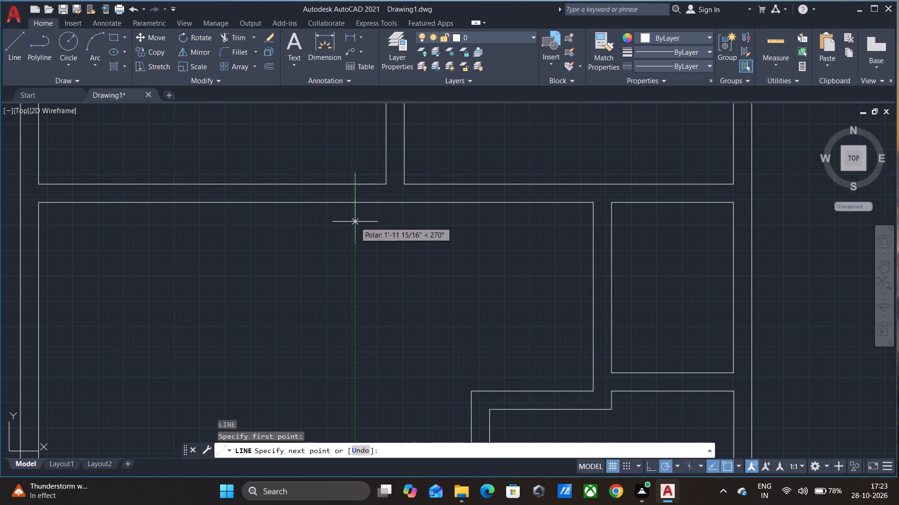
pyautogui.click(355, 222)
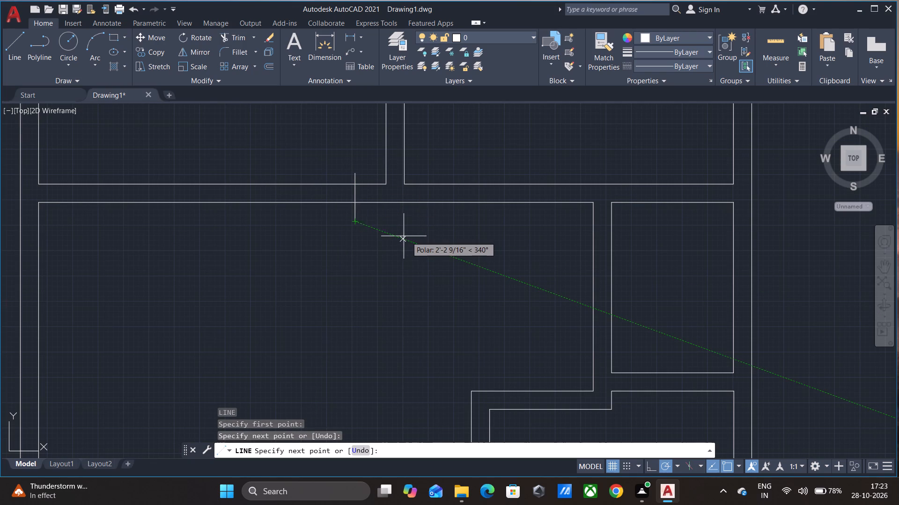
pyautogui.rightClick(404, 236)
pyautogui.click(403, 236)
pyautogui.click(423, 245)
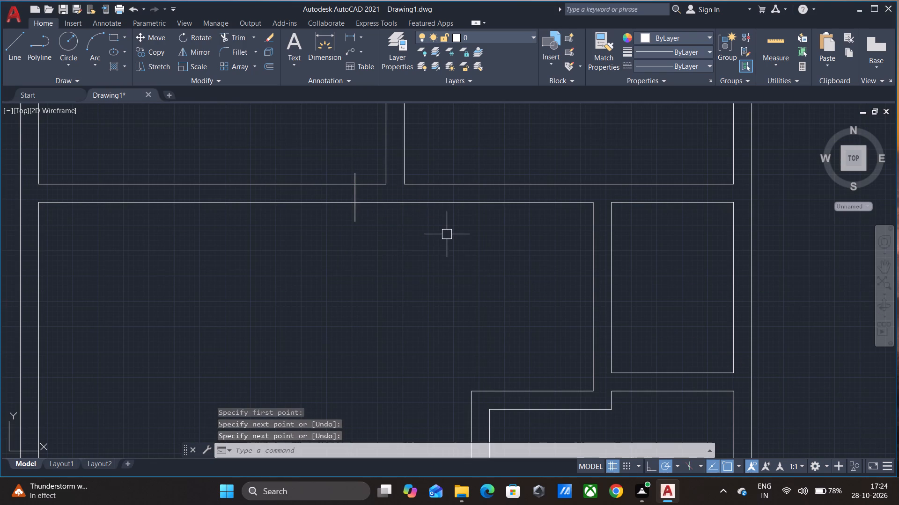
# Draw a vertical door-jamb line about 2'-10" long across the wall between Bedroom 2 and the hall, near the bedroom partition.
pyautogui.rightClick(433, 236)
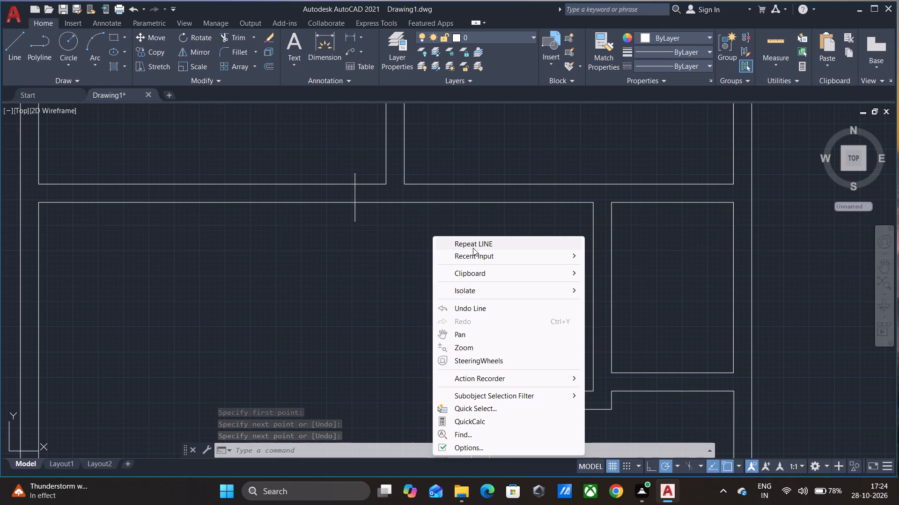
pyautogui.click(473, 245)
pyautogui.scroll(-3, 465, 180)
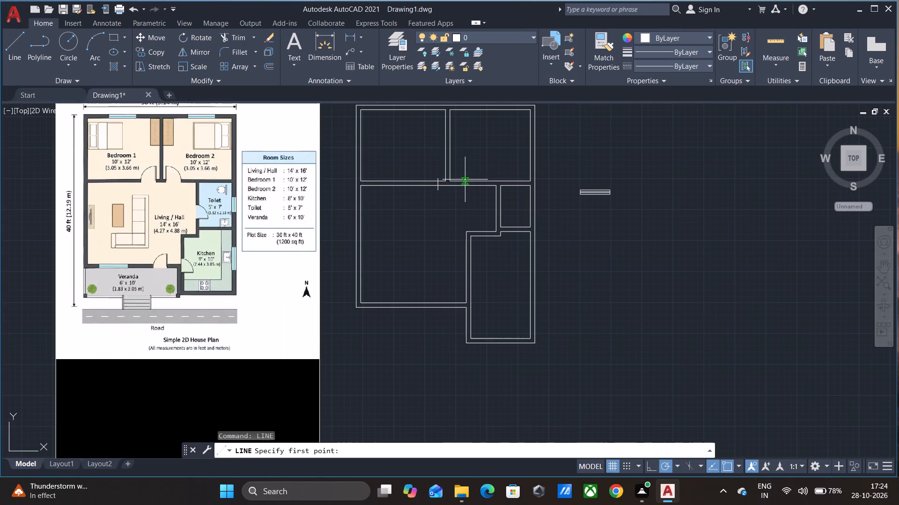
pyautogui.scroll(2, 456, 175)
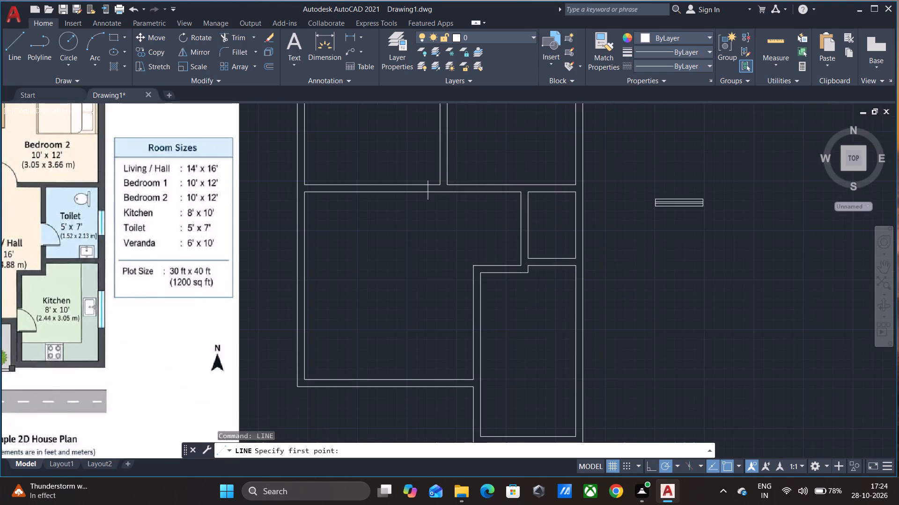
pyautogui.click(457, 177)
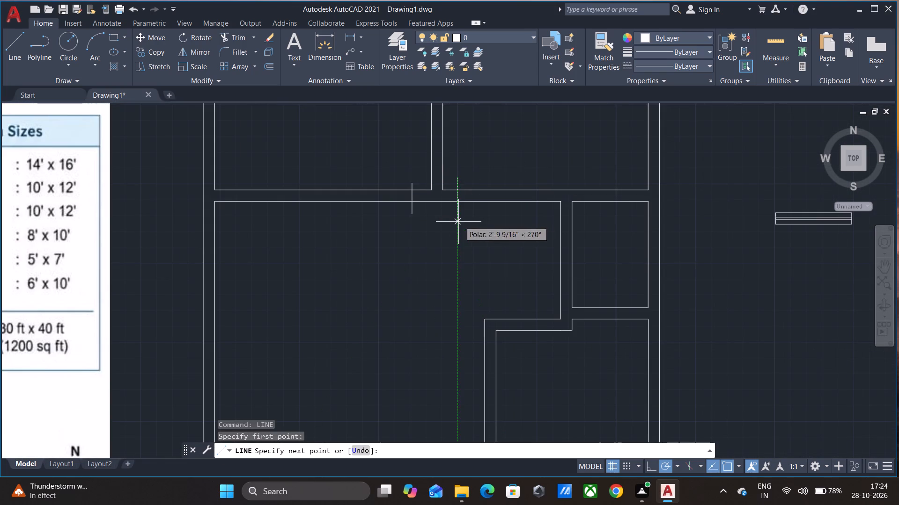
pyautogui.click(458, 222)
pyautogui.rightClick(458, 223)
pyautogui.click(472, 225)
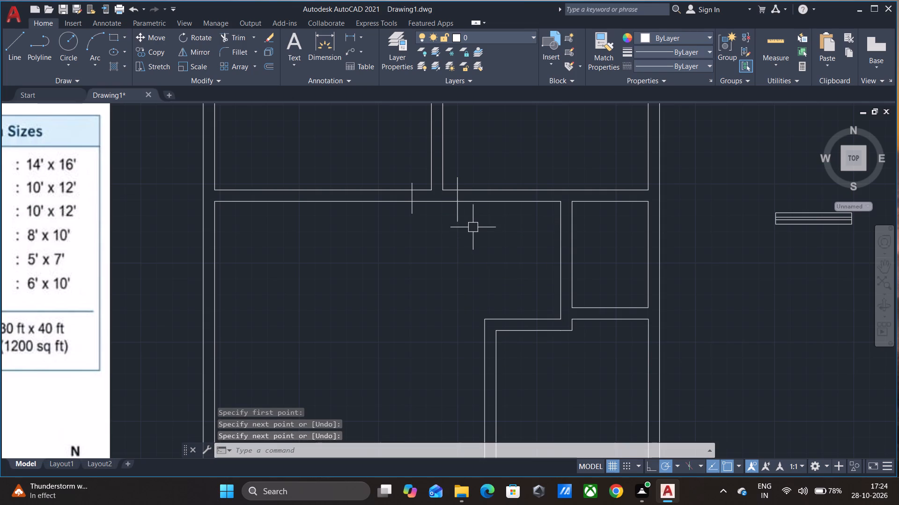
# Draw a short horizontal door-jamb line across the wall between the hall and the toilet, near the toilet's lower corner.
pyautogui.scroll(-2, 473, 227)
pyautogui.rightClick(430, 267)
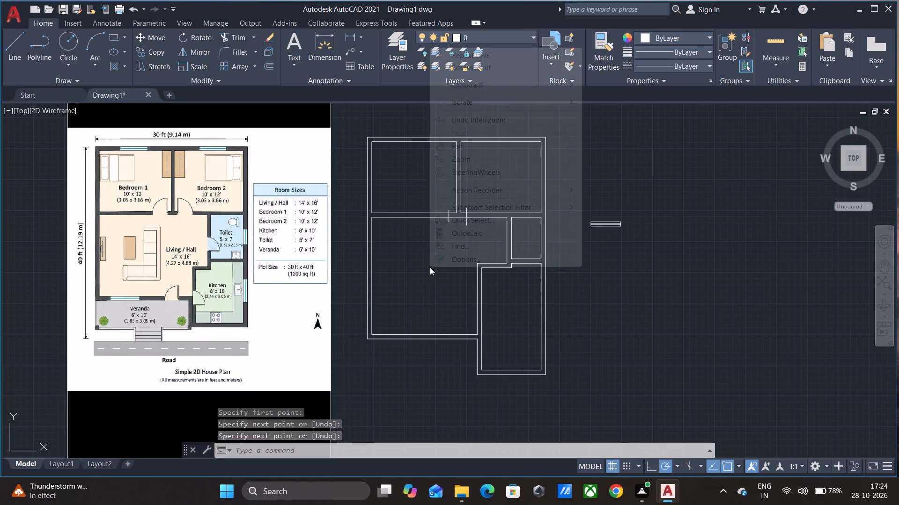
pyautogui.click(464, 60)
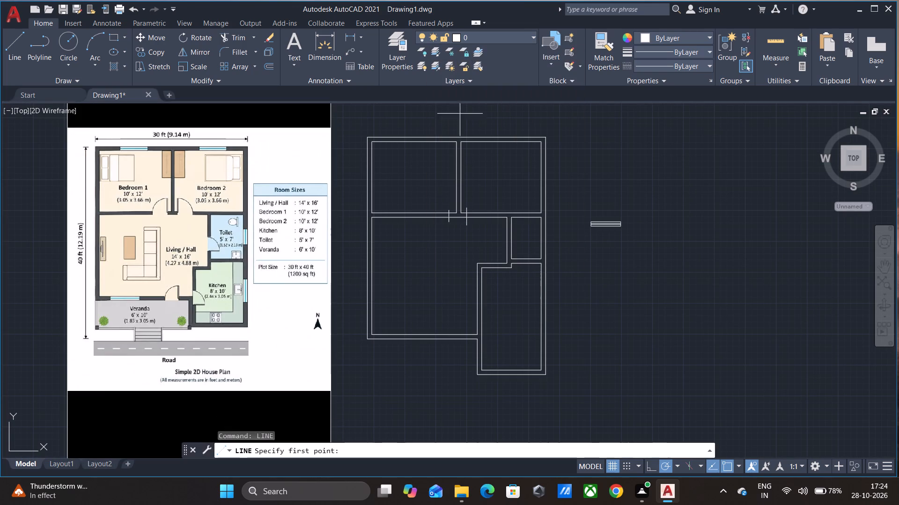
pyautogui.scroll(3, 510, 249)
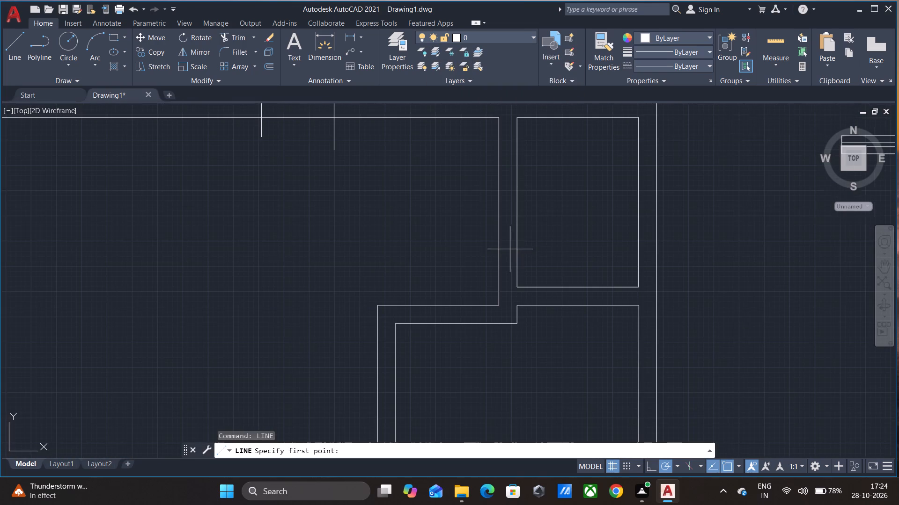
pyautogui.scroll(-2, 507, 250)
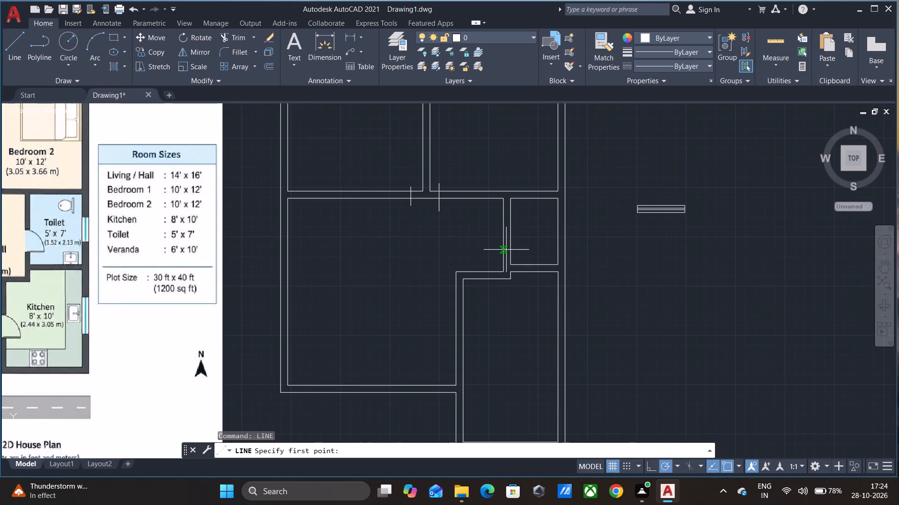
pyautogui.scroll(2, 506, 250)
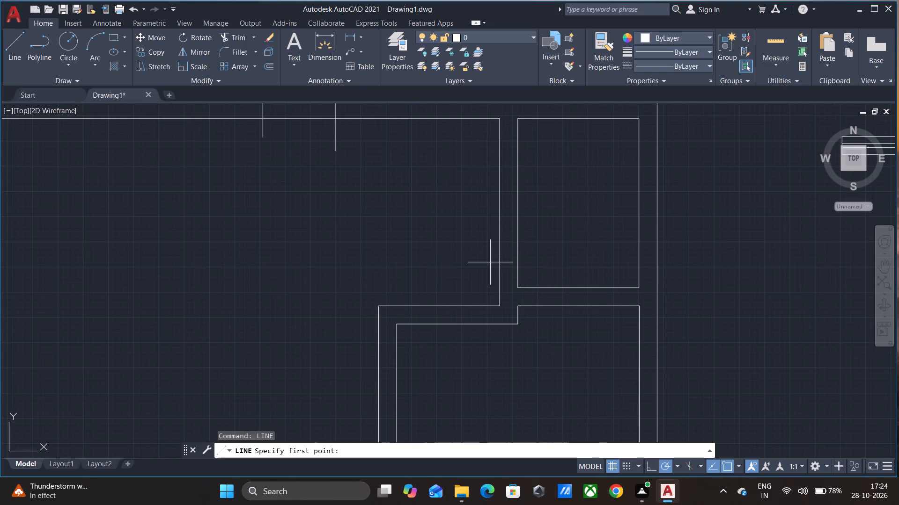
pyautogui.click(490, 262)
pyautogui.click(538, 263)
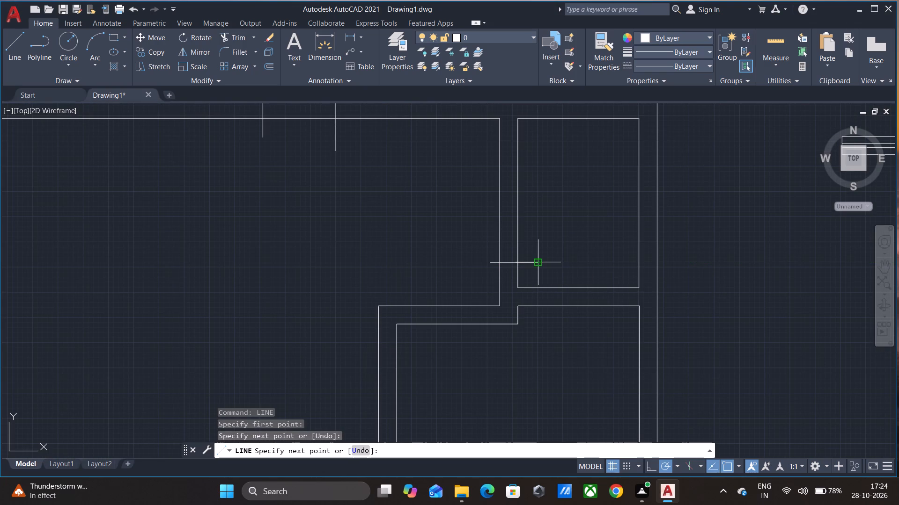
pyautogui.rightClick(535, 262)
pyautogui.click(555, 273)
# Draw a vertical door-jamb line across the hall's bottom outer wall, near the kitchen wall, for the veranda door.
pyautogui.rightClick(545, 254)
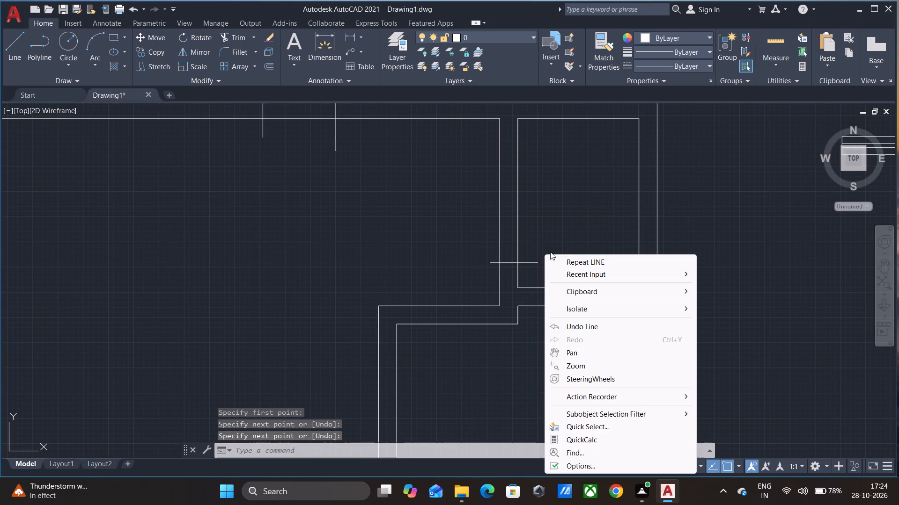
pyautogui.click(569, 261)
pyautogui.scroll(-2, 531, 239)
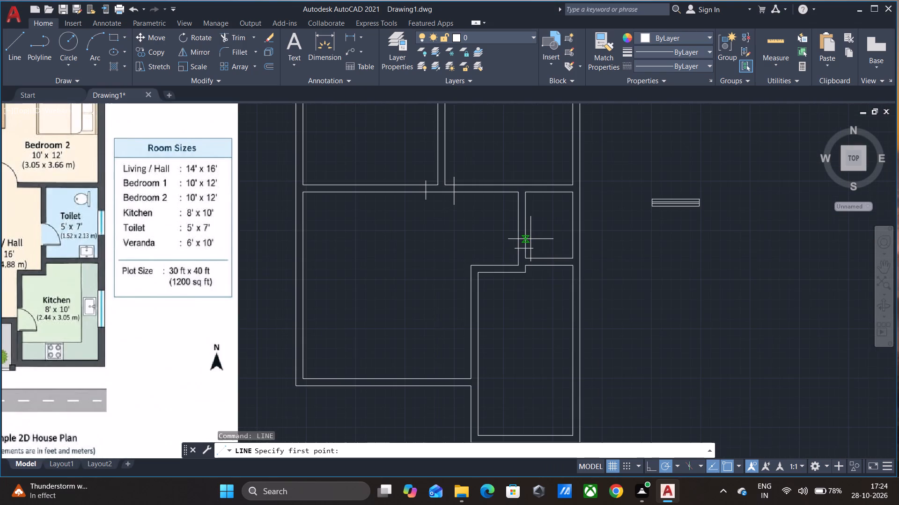
pyautogui.scroll(-1, 531, 239)
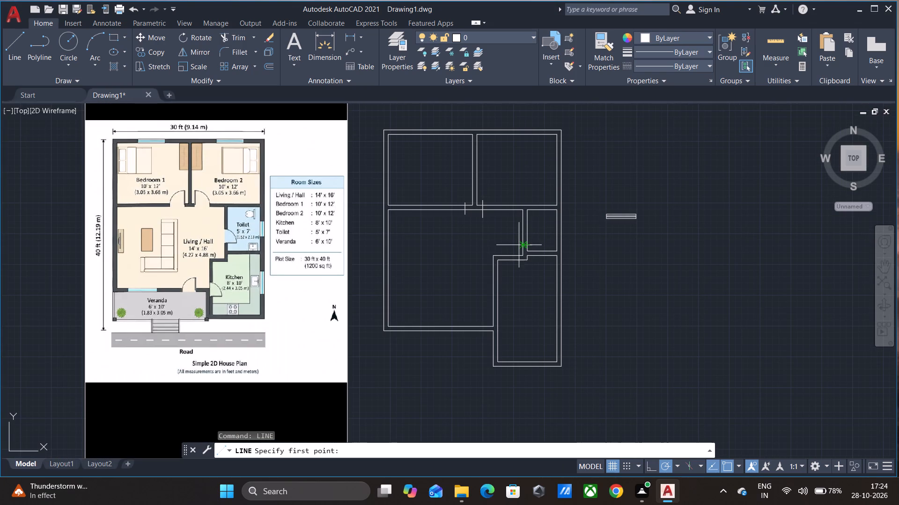
pyautogui.click(465, 339)
pyautogui.click(464, 311)
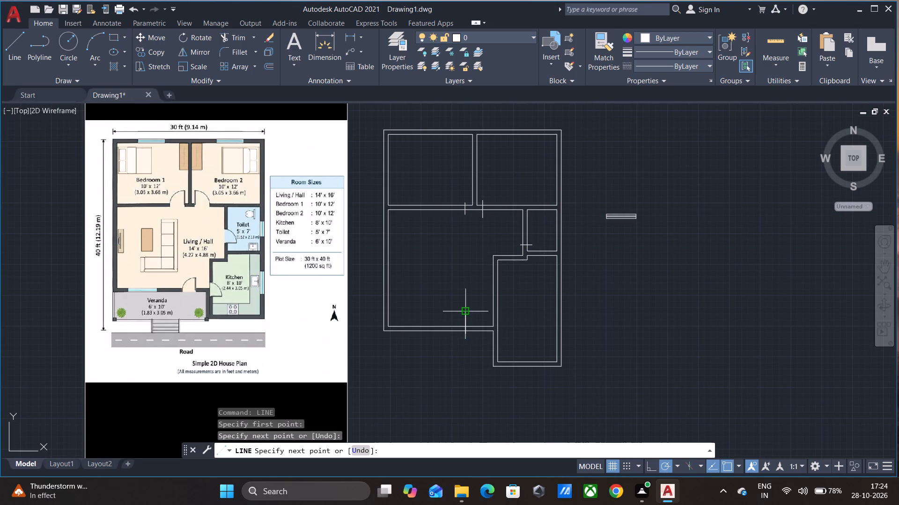
pyautogui.rightClick(463, 311)
pyautogui.click(491, 319)
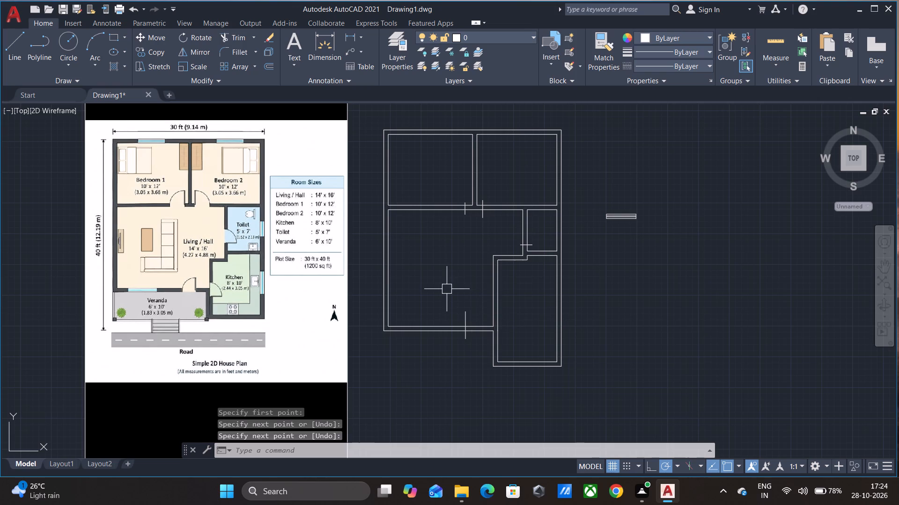
# Draw a horizontal door-jamb line across the wall between the hall and the kitchen, just above the hall's bottom wall.
pyautogui.rightClick(446, 289)
pyautogui.click(504, 72)
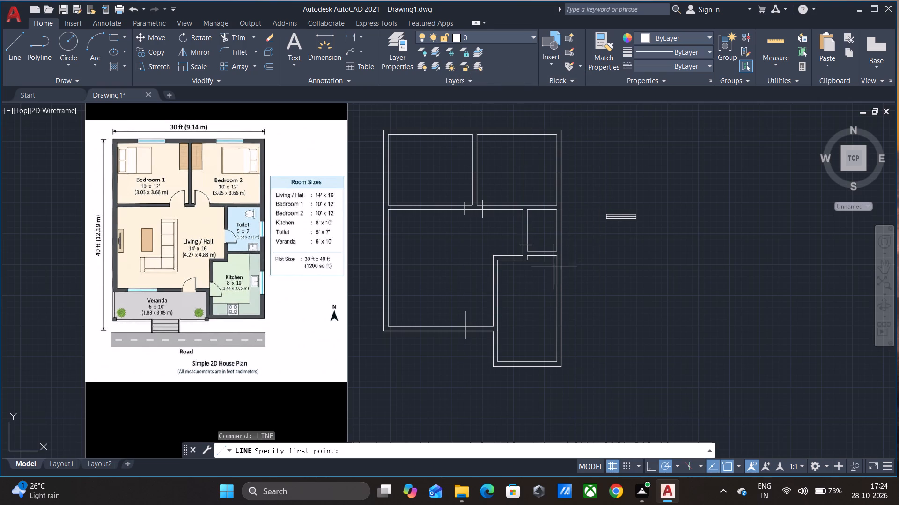
pyautogui.click(485, 316)
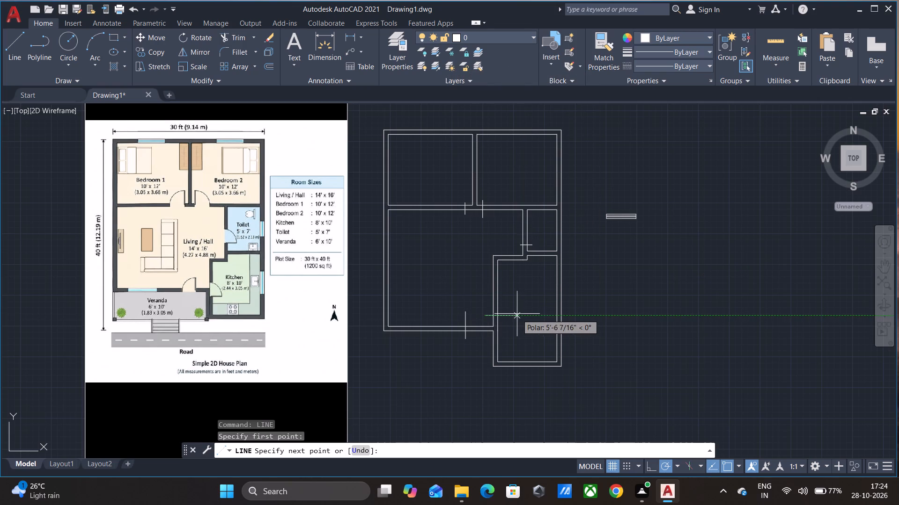
pyautogui.click(514, 314)
pyautogui.rightClick(511, 293)
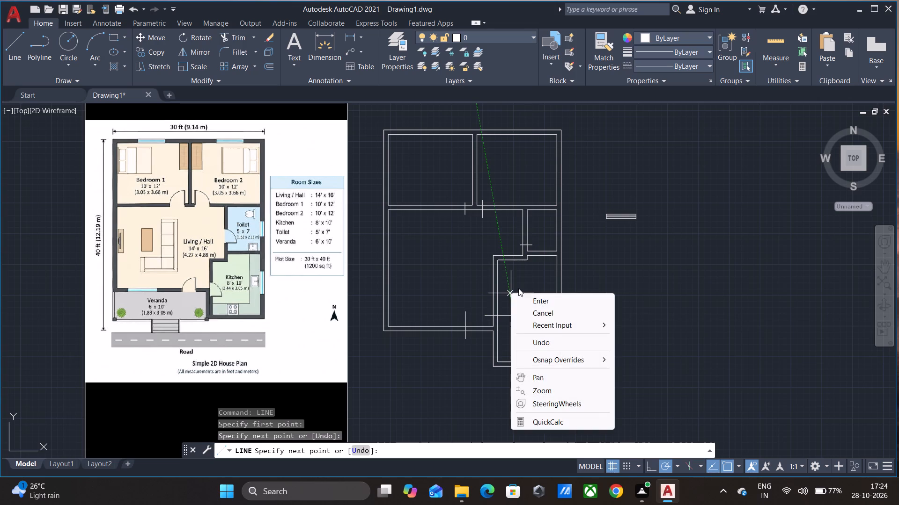
pyautogui.click(527, 296)
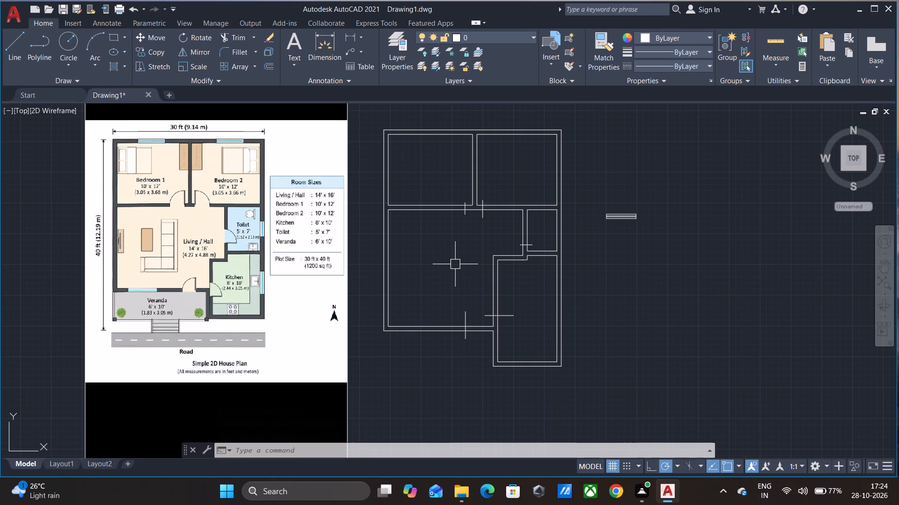
# Offset both bedroom door-jamb lines by 3' away from the partition, Bedroom 1's to the west and Bedroom 2's to the east.
pyautogui.write('o')
pyautogui.press('space')
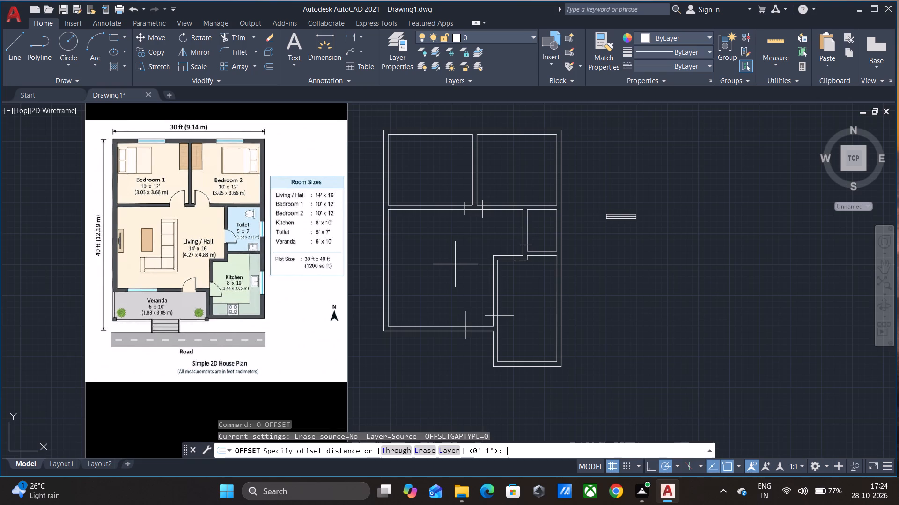
pyautogui.write("3'")
pyautogui.press('Return')
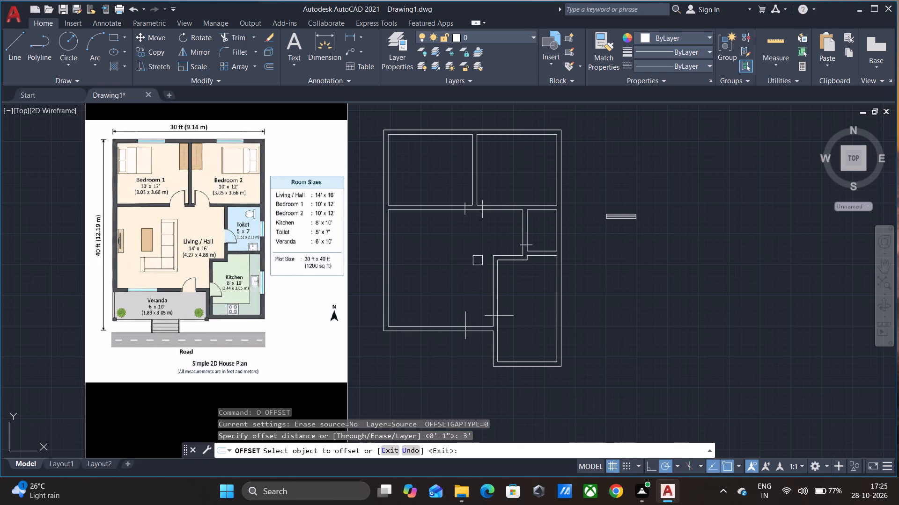
pyautogui.scroll(2, 466, 218)
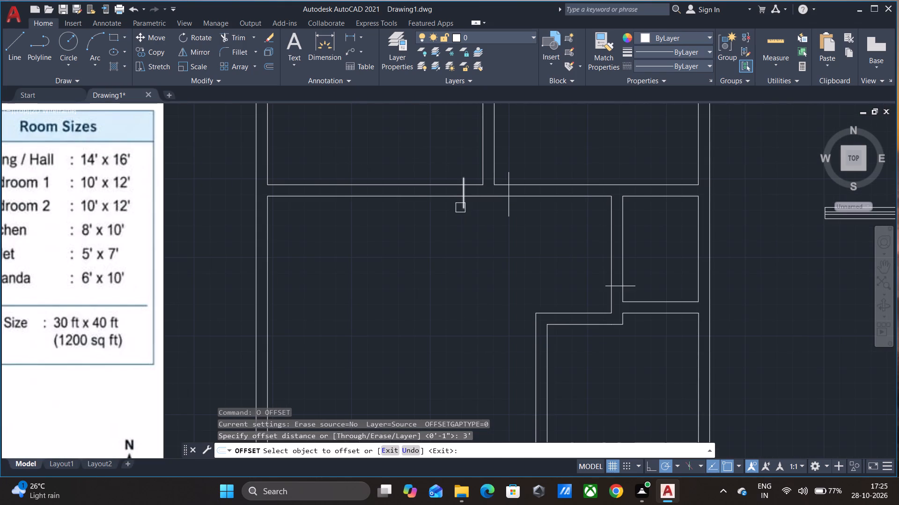
pyautogui.click(461, 207)
pyautogui.click(387, 224)
pyautogui.click(509, 218)
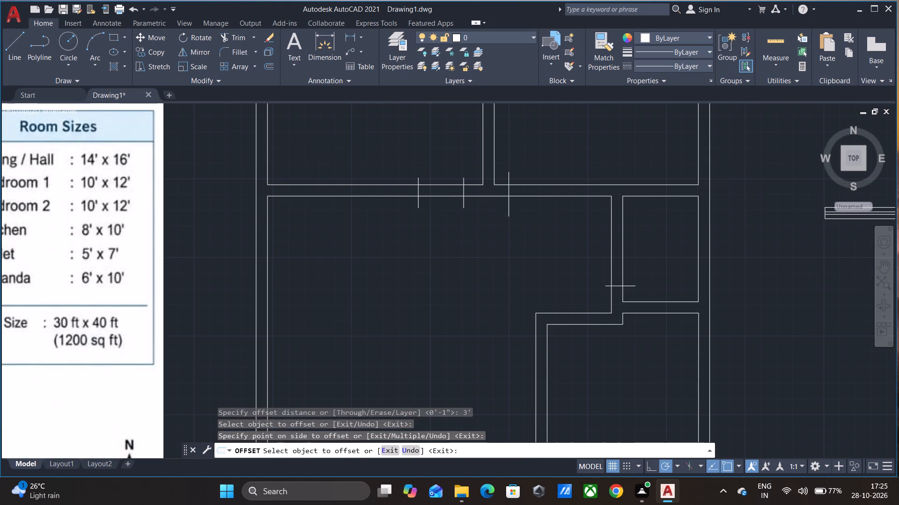
pyautogui.click(540, 221)
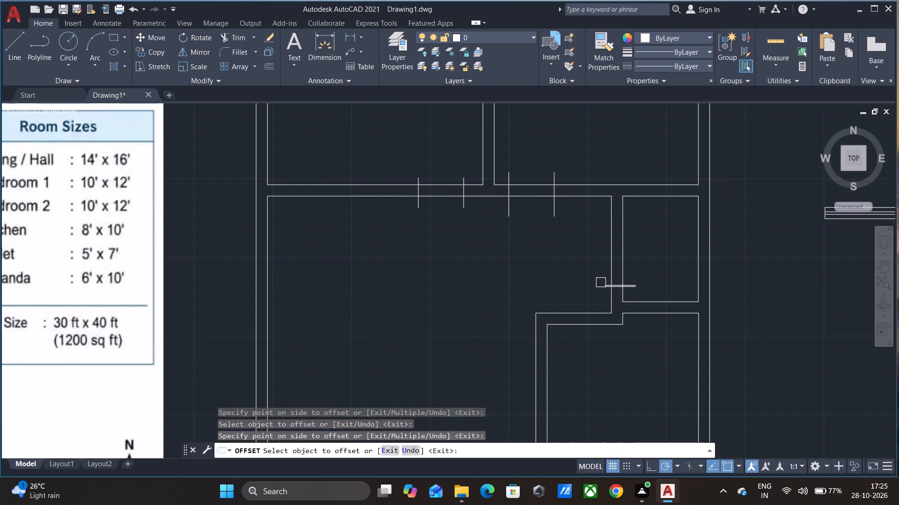
# Offset the toilet and kitchen door-jamb lines upward by 3' to mark the two door openings.
pyautogui.click(600, 283)
pyautogui.click(604, 286)
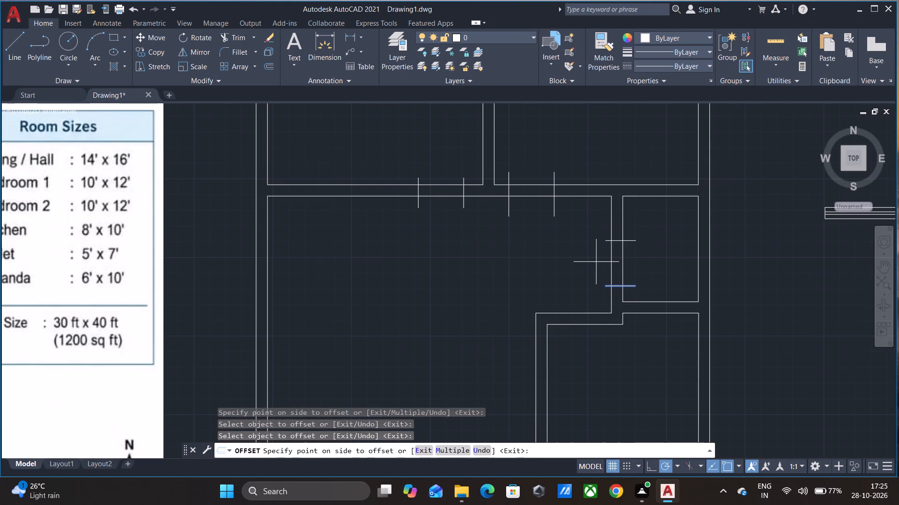
pyautogui.click(596, 257)
pyautogui.scroll(-2, 581, 272)
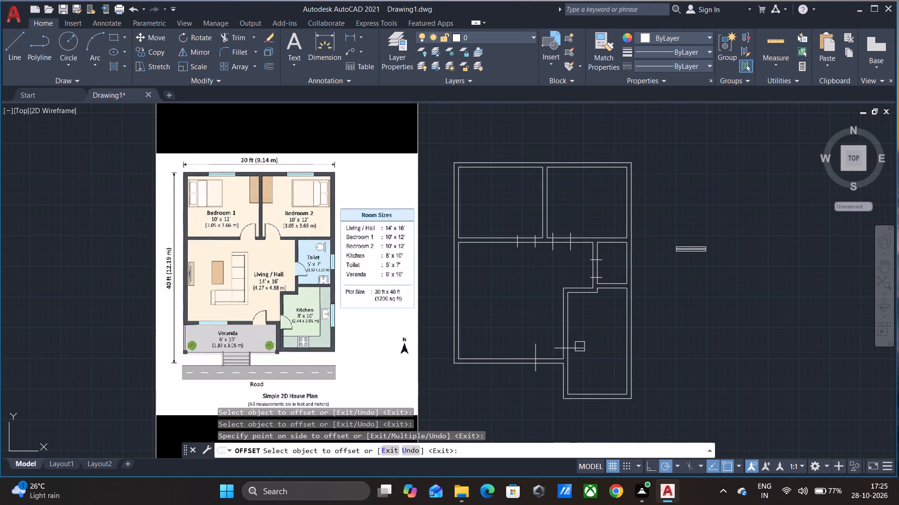
pyautogui.moveTo(580, 346); pyautogui.dragTo(580, 329)
pyautogui.click(589, 301)
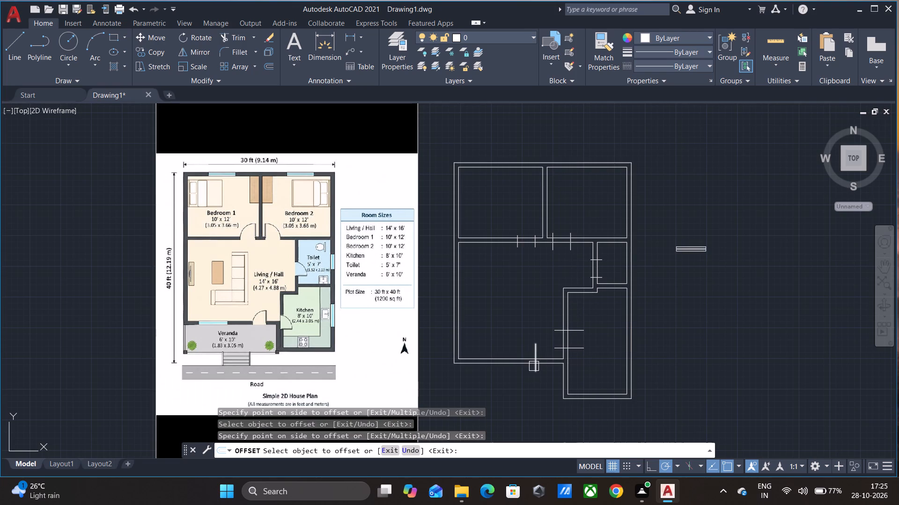
# Offset the veranda door-jamb line 3' to the west to mark the door opening.
pyautogui.click(537, 374)
pyautogui.click(515, 381)
pyautogui.press('Escape')
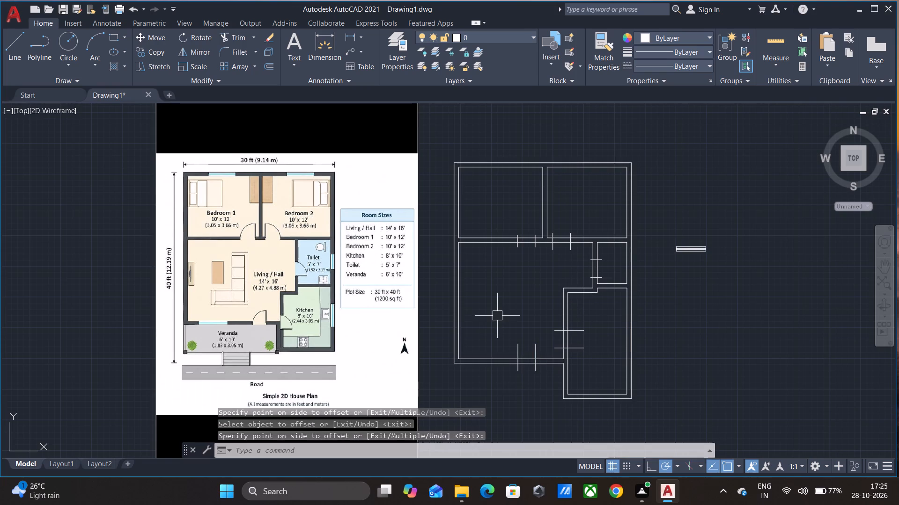
# Trim the veranda door-jamb lines to the wall thickness and cut the hall's bottom wall open between them.
pyautogui.write('tr')
pyautogui.press('space')
pyautogui.press('space')
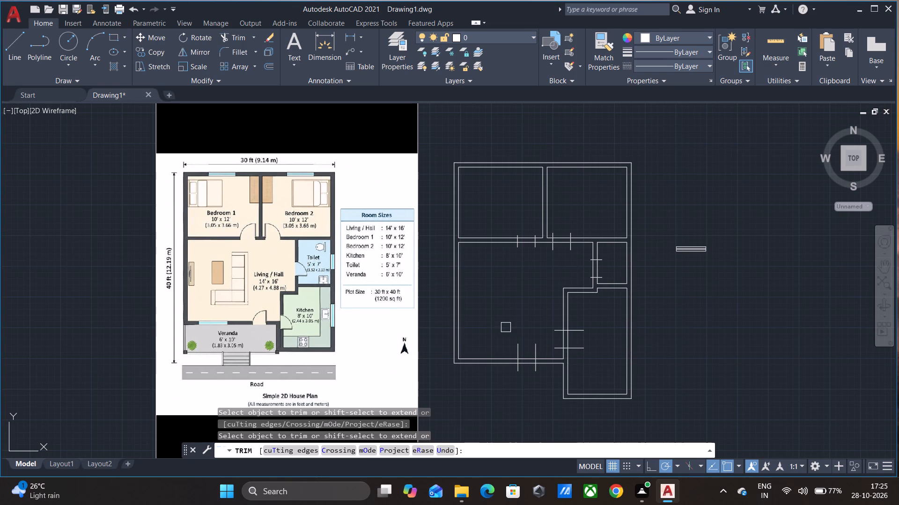
pyautogui.click(516, 346)
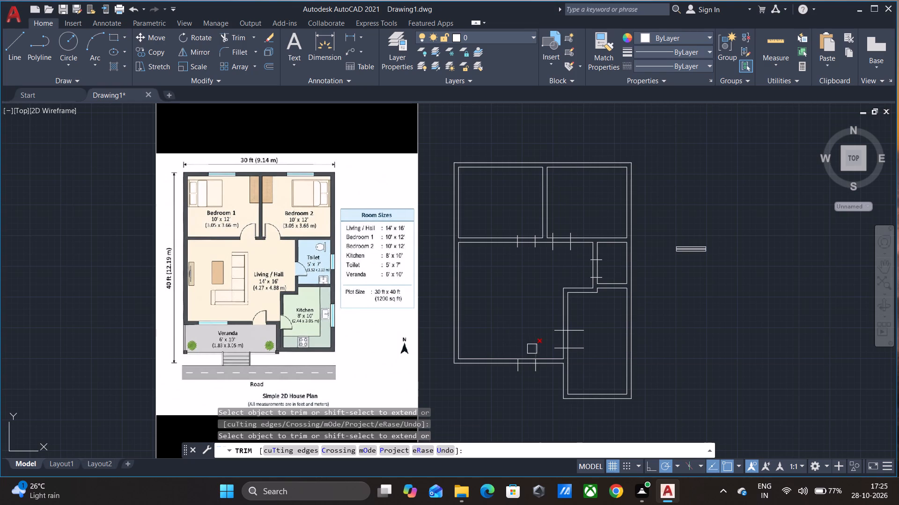
pyautogui.click(532, 349)
pyautogui.scroll(2, 514, 373)
pyautogui.click(526, 360)
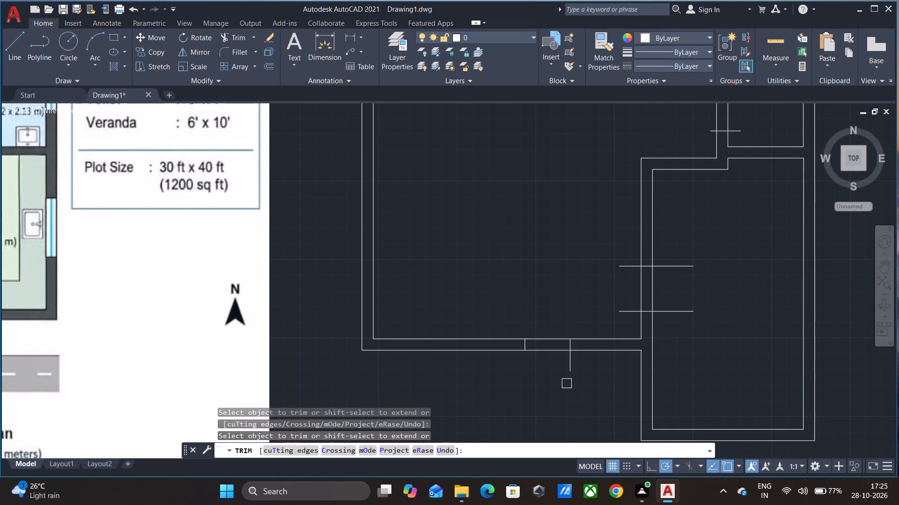
pyautogui.click(572, 370)
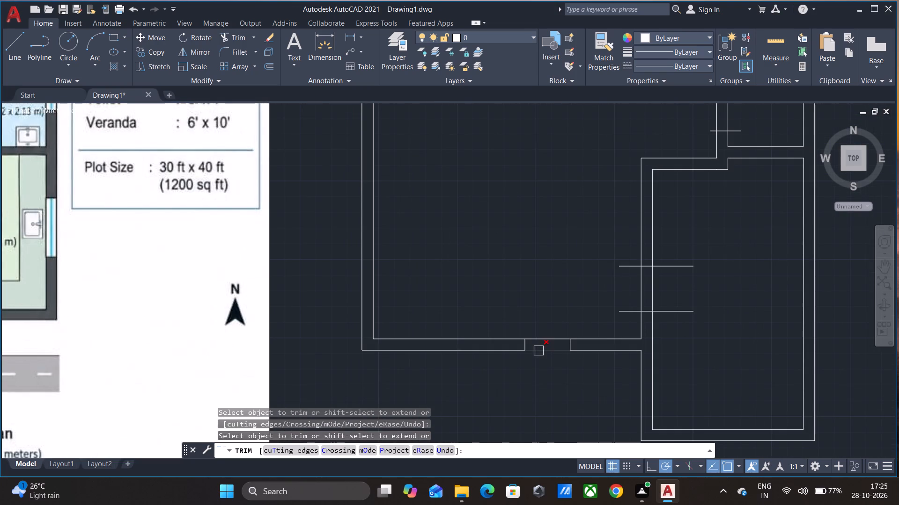
pyautogui.click(538, 351)
pyautogui.click(545, 339)
# Trim the kitchen door-jamb lines to the wall thickness and cut the hall-kitchen wall open between them.
pyautogui.click(623, 314)
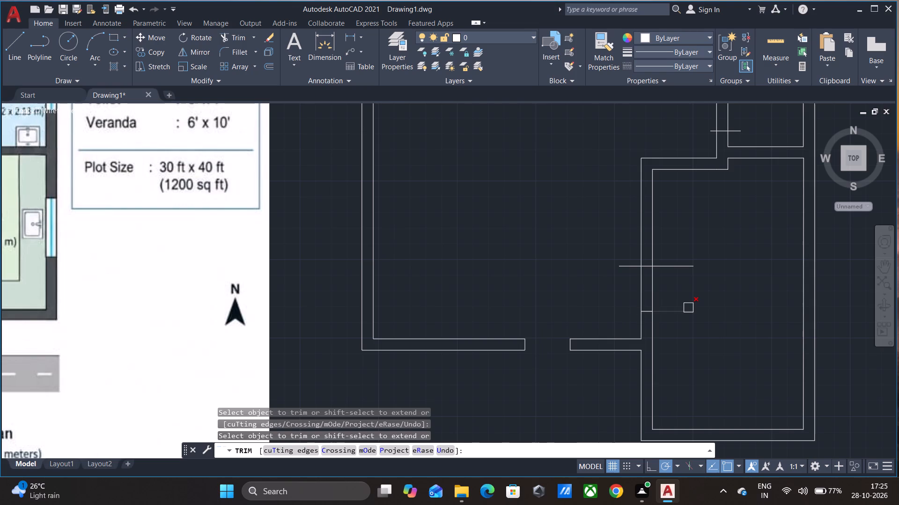
pyautogui.click(688, 308)
pyautogui.click(683, 264)
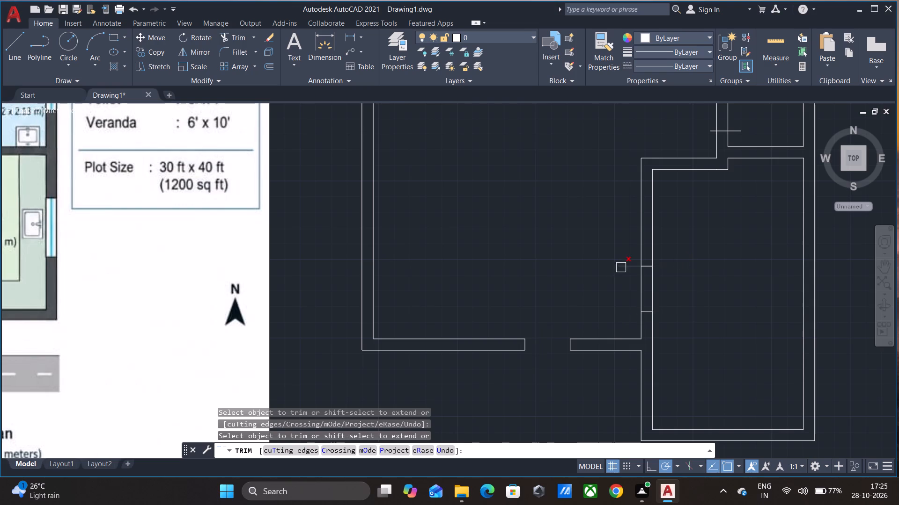
pyautogui.click(622, 267)
pyautogui.click(640, 281)
pyautogui.click(653, 285)
# Trim the toilet door-jamb lines to the wall thickness and cut the toilet's west wall open between them.
pyautogui.scroll(-1, 655, 285)
pyautogui.scroll(2, 717, 168)
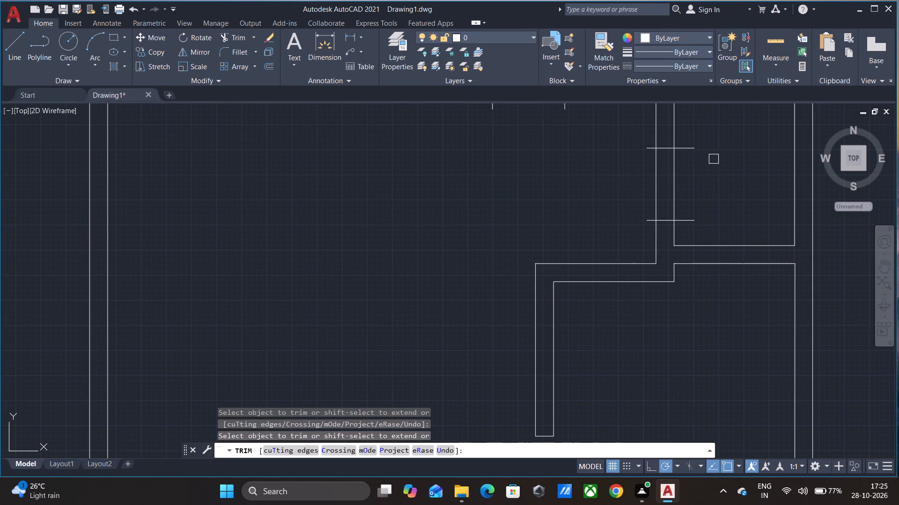
pyautogui.click(684, 149)
pyautogui.click(690, 219)
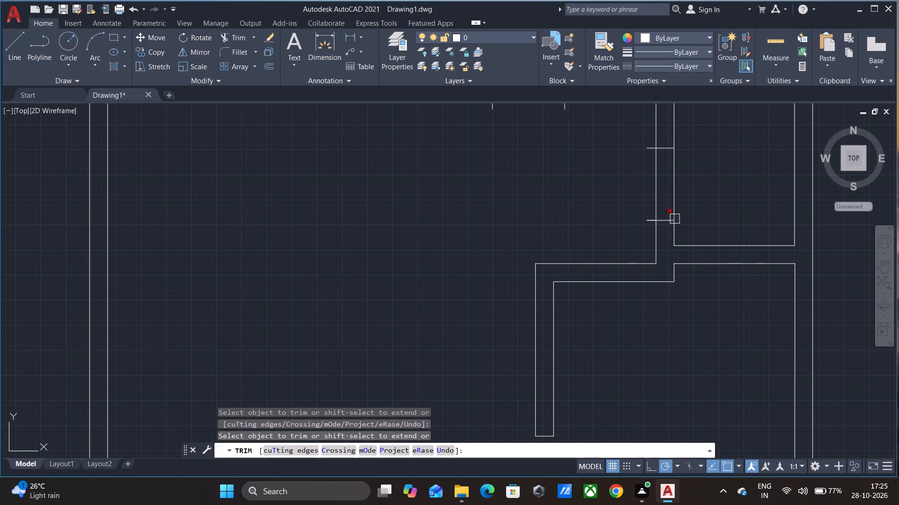
pyautogui.click(649, 220)
pyautogui.click(648, 151)
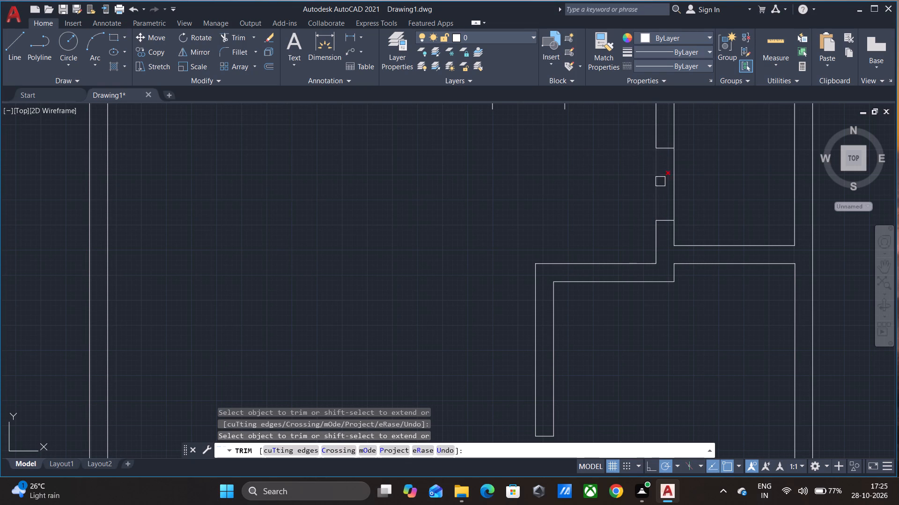
pyautogui.click(658, 181)
pyautogui.click(677, 180)
# Trim the Bedroom 2 door-jamb lines to the wall thickness and cut the bedroom-hall wall open between them.
pyautogui.scroll(-3, 677, 180)
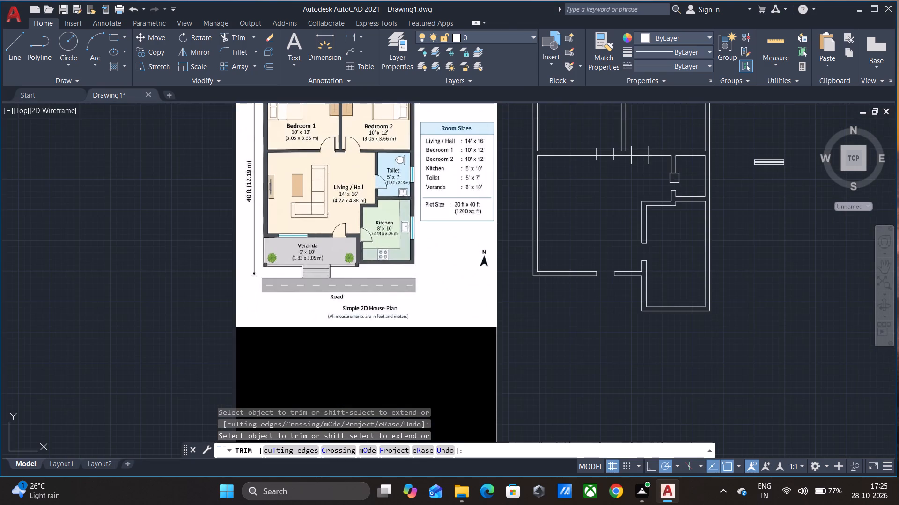
pyautogui.scroll(3, 644, 159)
pyautogui.click(590, 166)
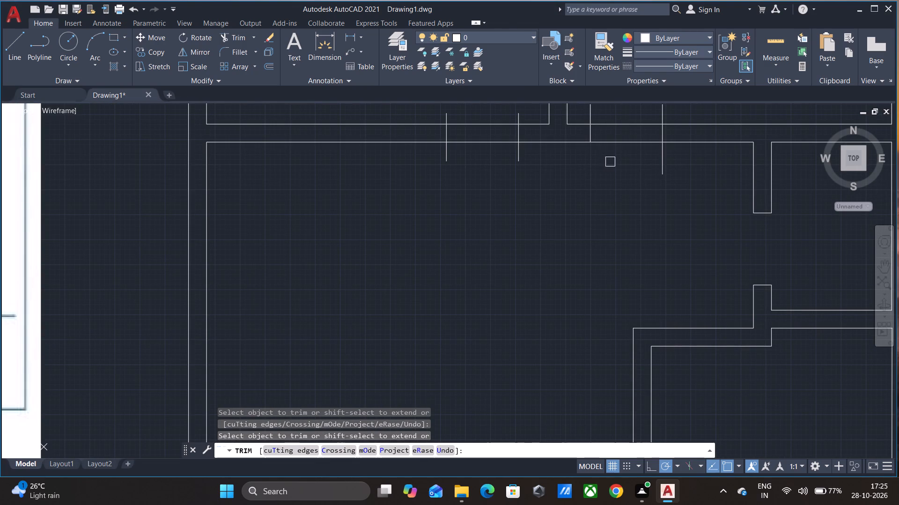
pyautogui.click(661, 162)
pyautogui.click(645, 145)
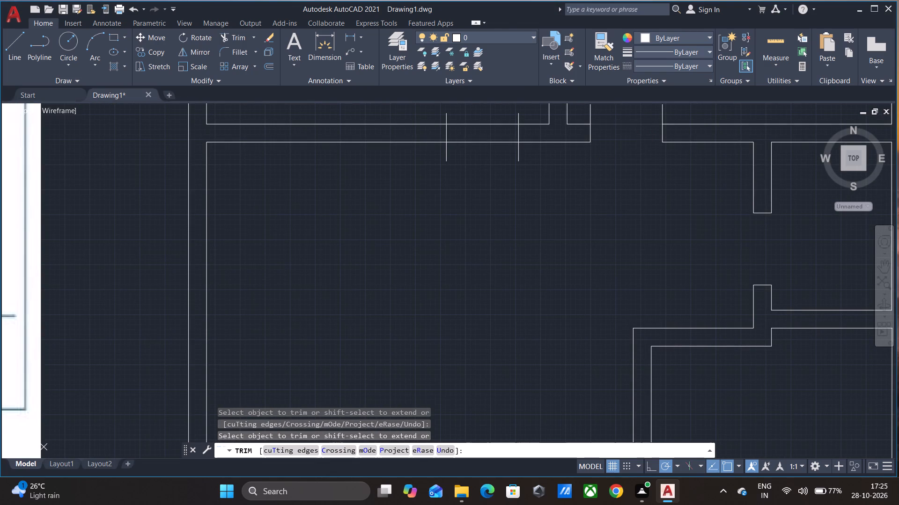
pyautogui.click(641, 126)
pyautogui.scroll(-1, 641, 125)
pyautogui.moveTo(639, 126); pyautogui.dragTo(638, 144, button='middle')
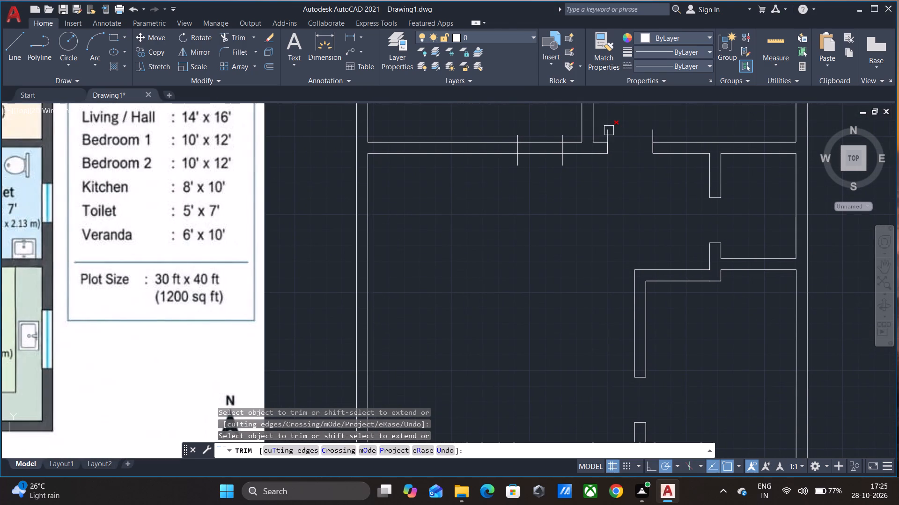
pyautogui.click(609, 130)
pyautogui.click(650, 134)
# Trim the Bedroom 1 door-jamb lines to the wall thickness and cut the bedroom-hall wall open between them.
pyautogui.click(565, 163)
pyautogui.click(566, 136)
pyautogui.click(529, 145)
pyautogui.click(529, 153)
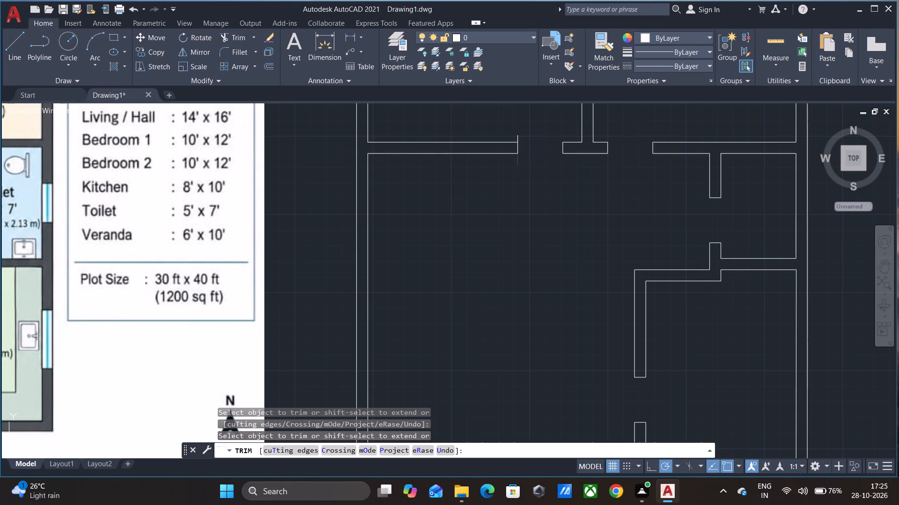
pyautogui.click(521, 165)
pyautogui.click(521, 137)
pyautogui.scroll(-2, 521, 137)
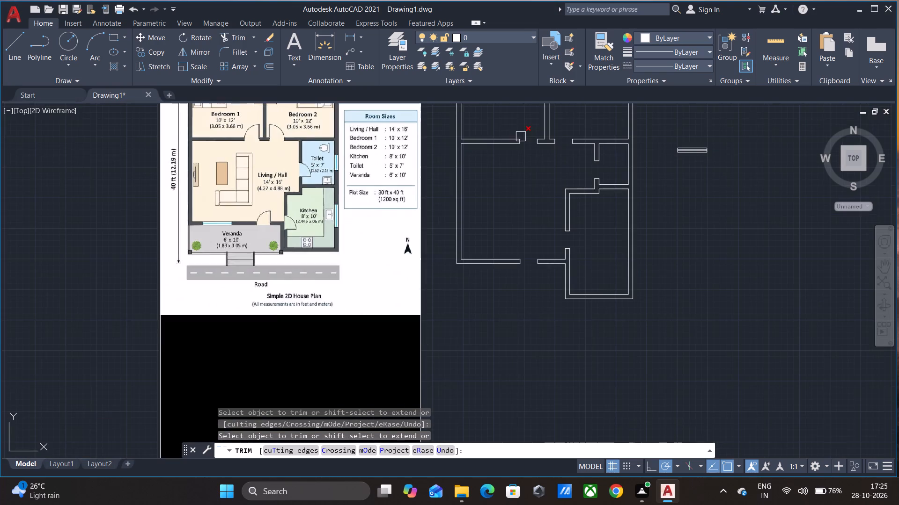
pyautogui.moveTo(530, 193); pyautogui.dragTo(538, 234, button='middle')
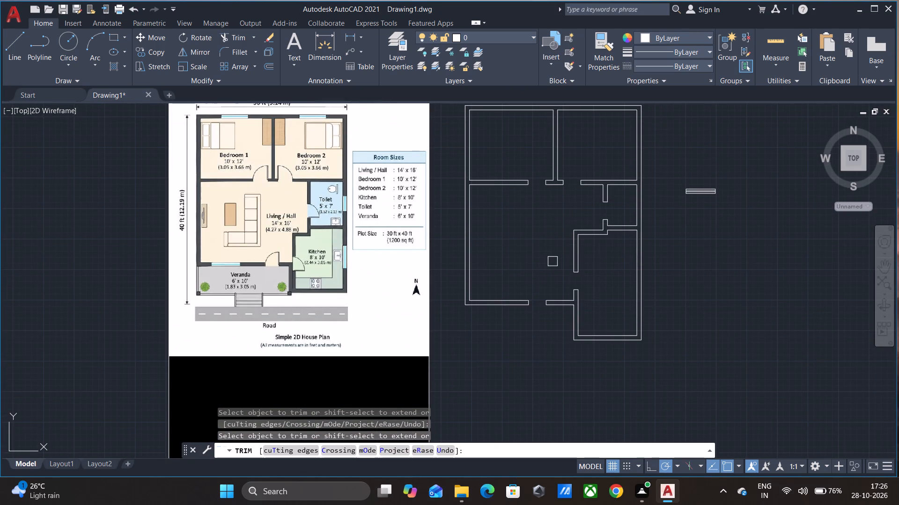
pyautogui.press('Escape')
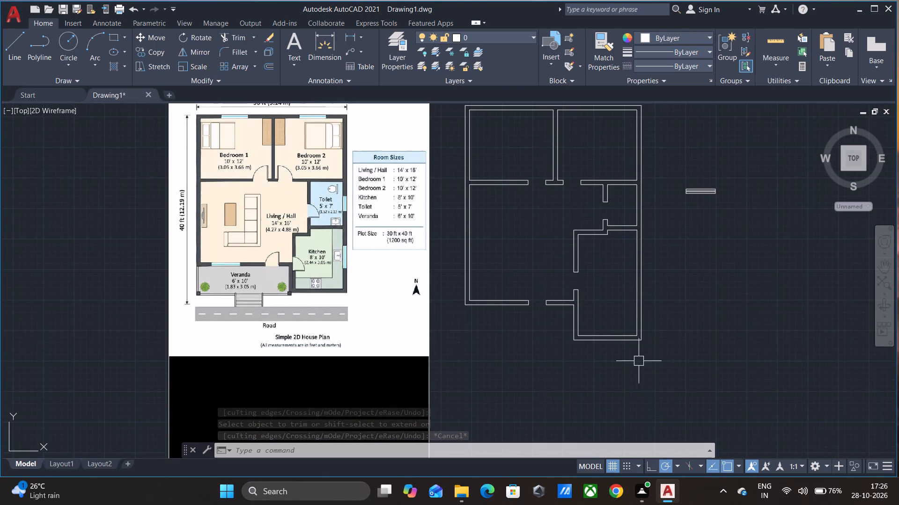
# Join all the wall lines of the redrawn house plan into polylines.
pyautogui.moveTo(667, 393); pyautogui.dragTo(663, 407, button='middle')
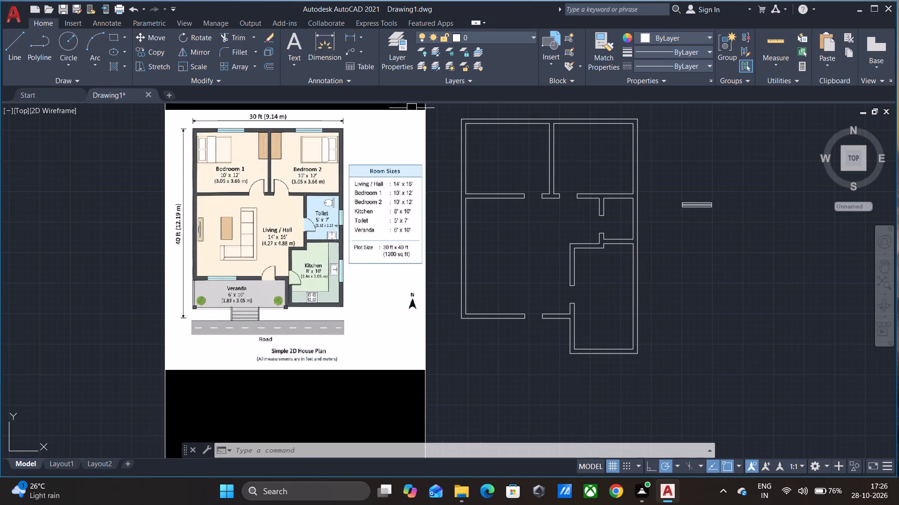
pyautogui.click(442, 110)
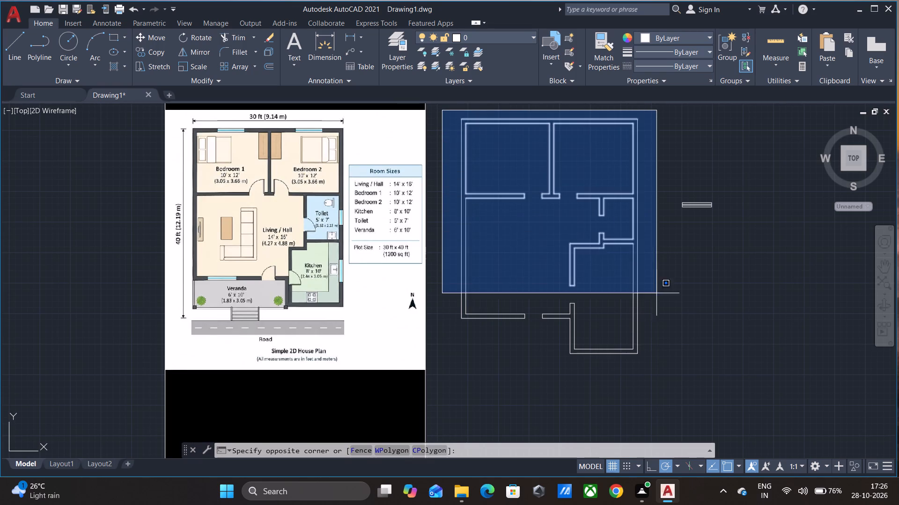
pyautogui.click(666, 381)
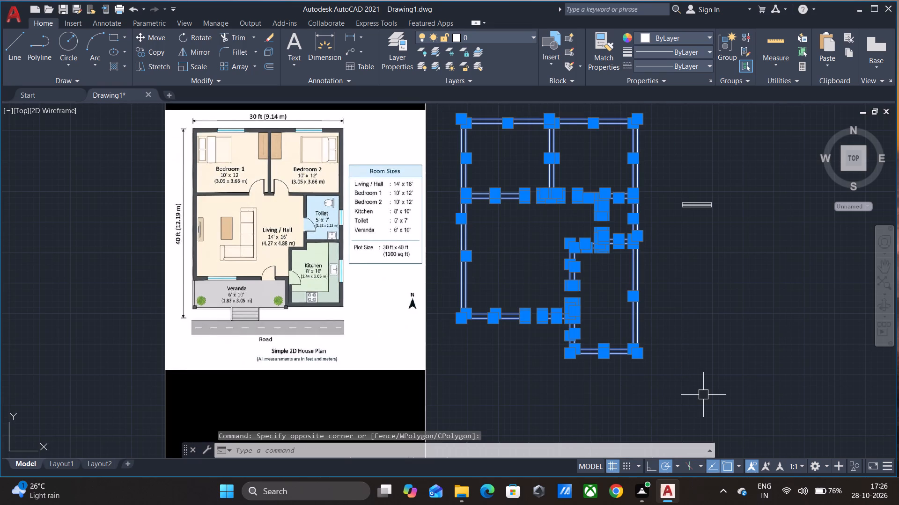
pyautogui.write('j')
pyautogui.press('space')
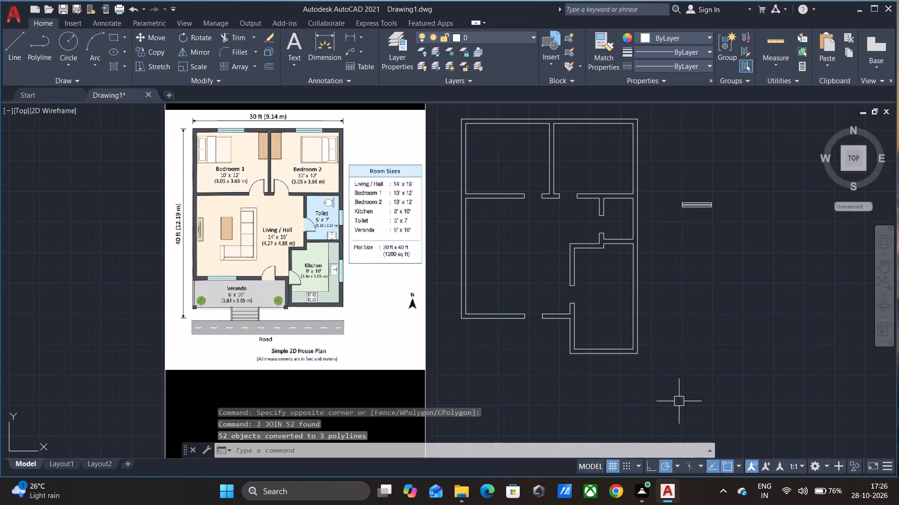
# Hatch the inside of the house walls with the SOLID pattern in dark grey, colour 99,100,102.
pyautogui.moveTo(715, 336); pyautogui.dragTo(691, 367, button='middle')
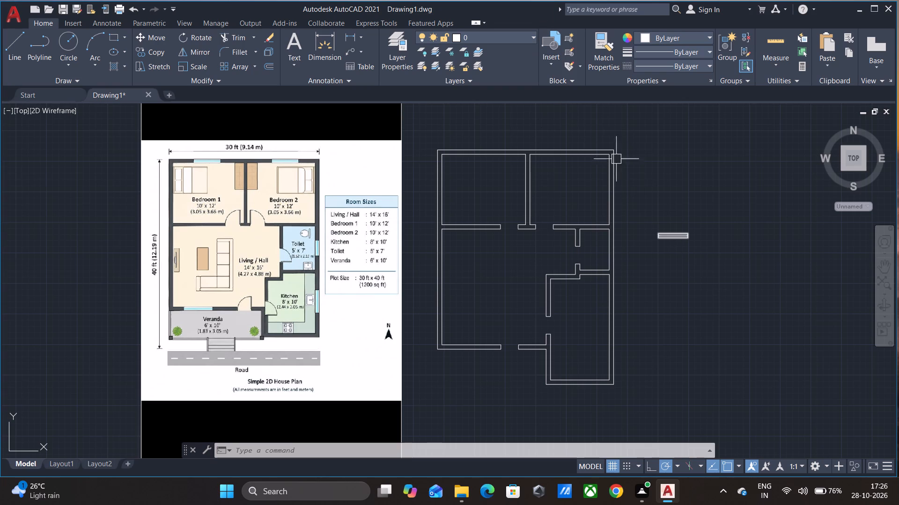
pyautogui.click(117, 69)
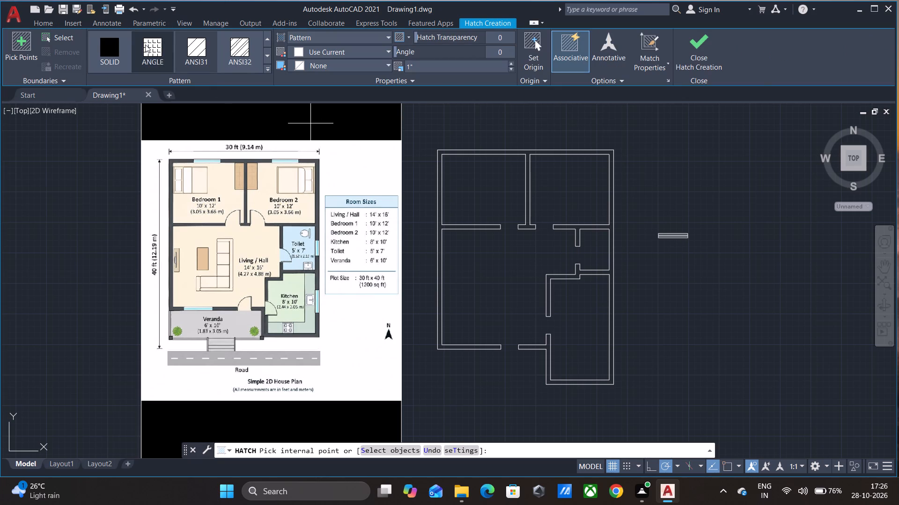
pyautogui.click(114, 46)
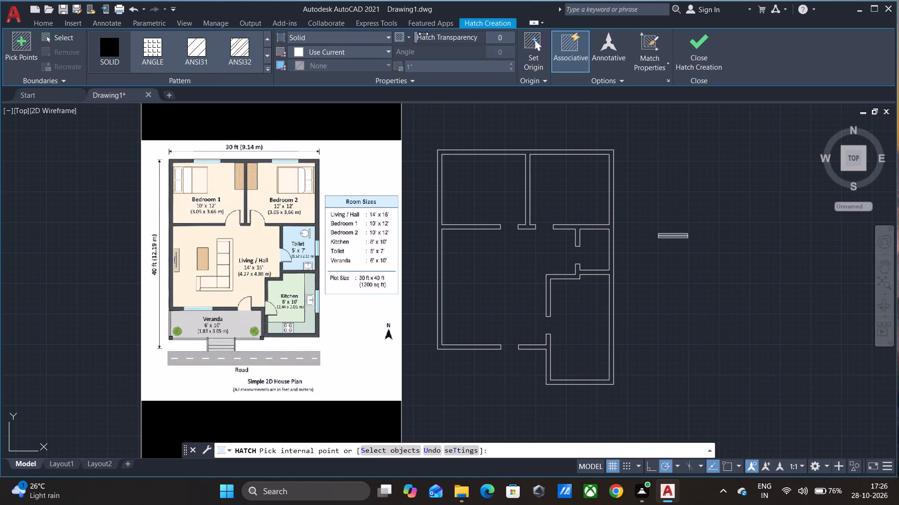
pyautogui.click(331, 50)
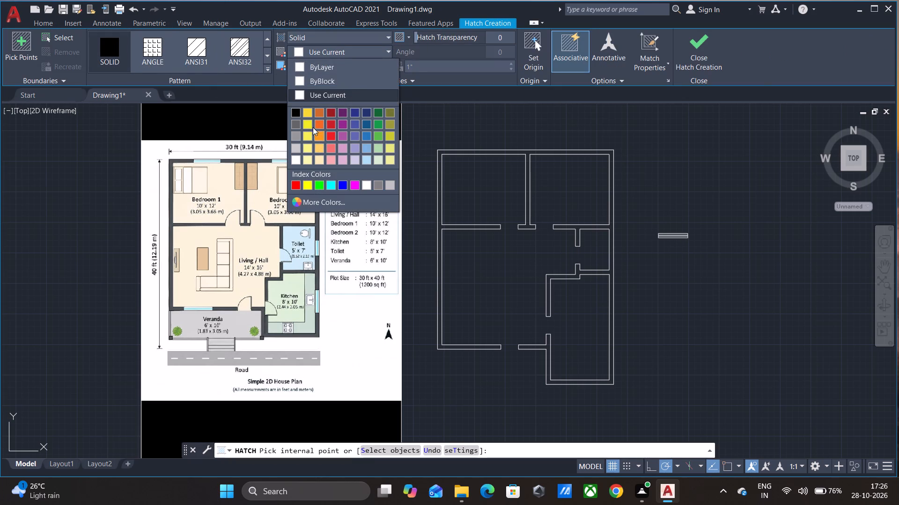
pyautogui.click(295, 125)
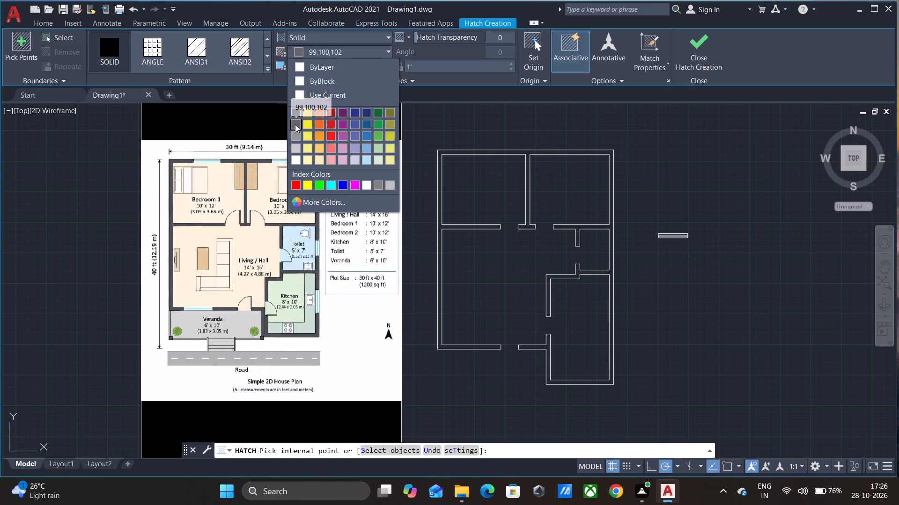
pyautogui.click(441, 155)
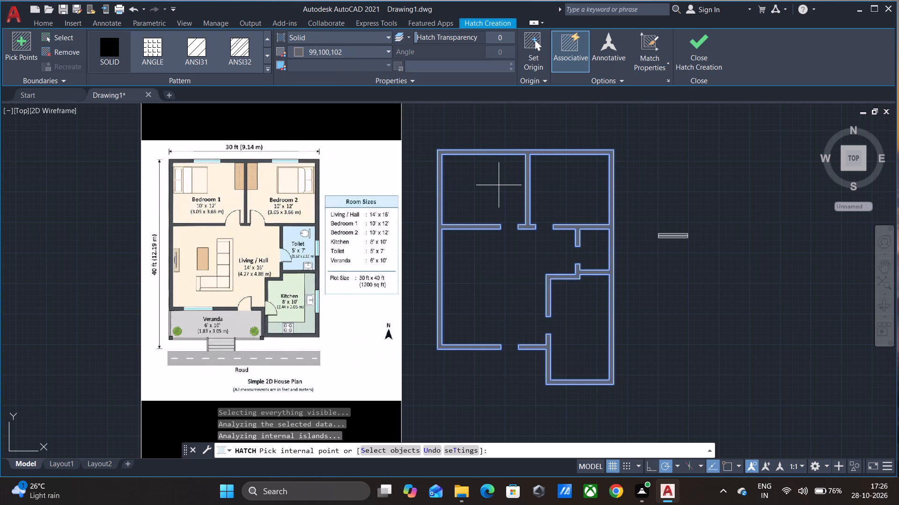
pyautogui.press('Escape')
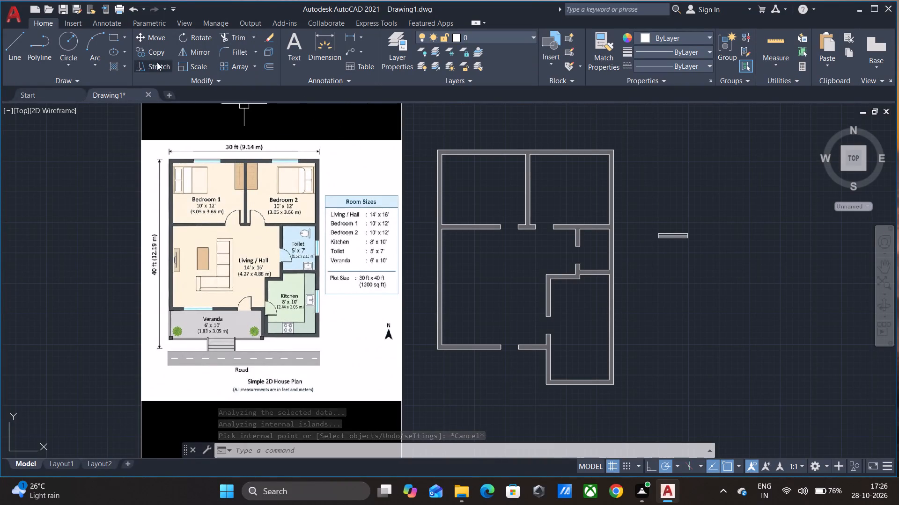
# Hatch the two outer strips of the loose window symbol with the SOLID pattern in White.
pyautogui.click(116, 69)
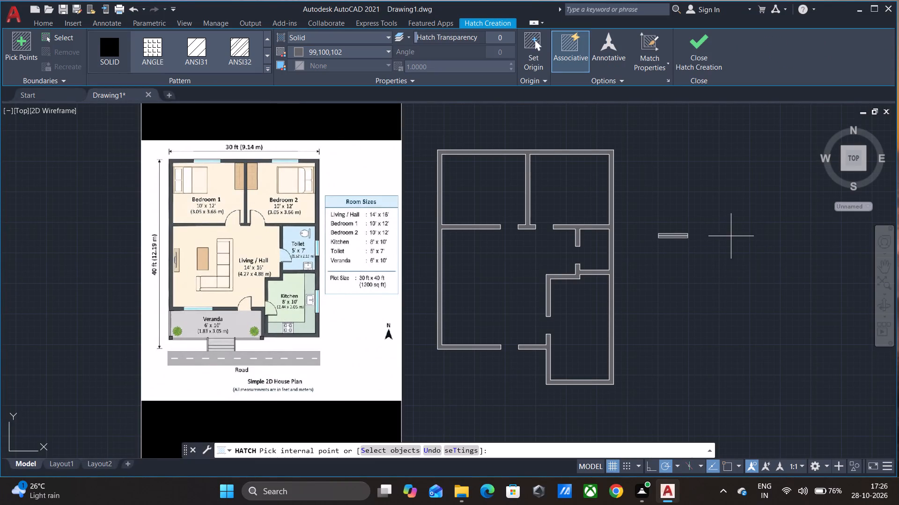
pyautogui.scroll(3, 731, 233)
pyautogui.scroll(2, 542, 241)
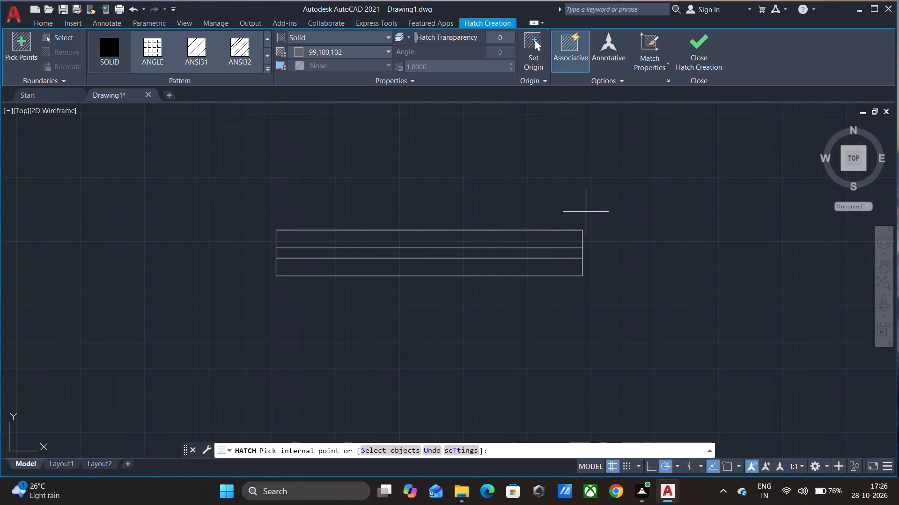
pyautogui.click(353, 48)
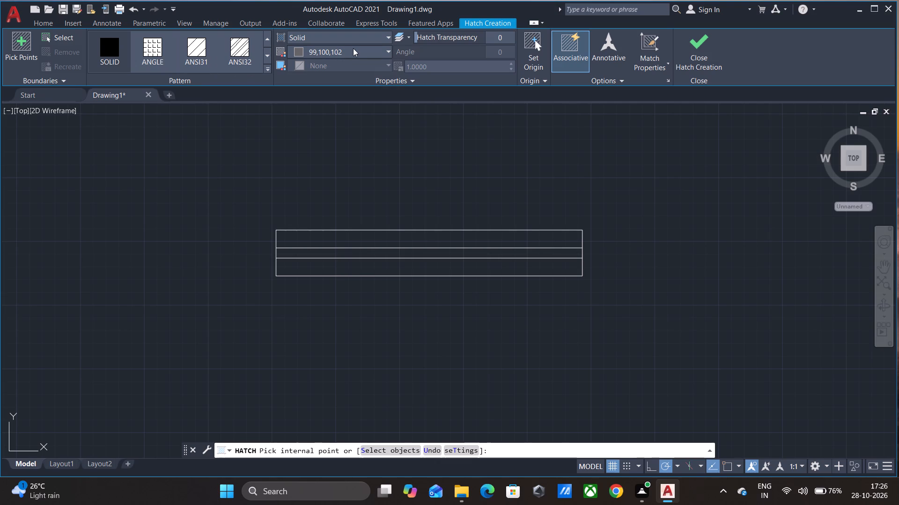
pyautogui.click(324, 67)
pyautogui.click(330, 50)
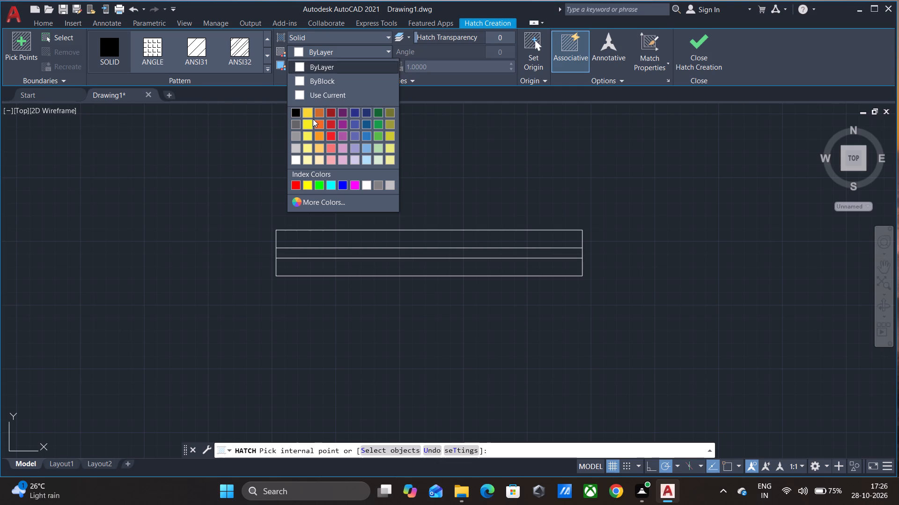
pyautogui.click(294, 161)
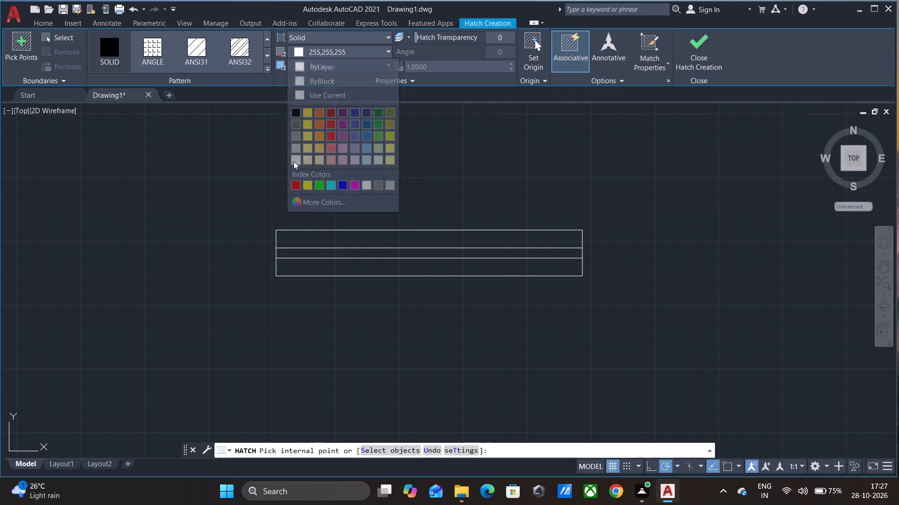
pyautogui.click(513, 244)
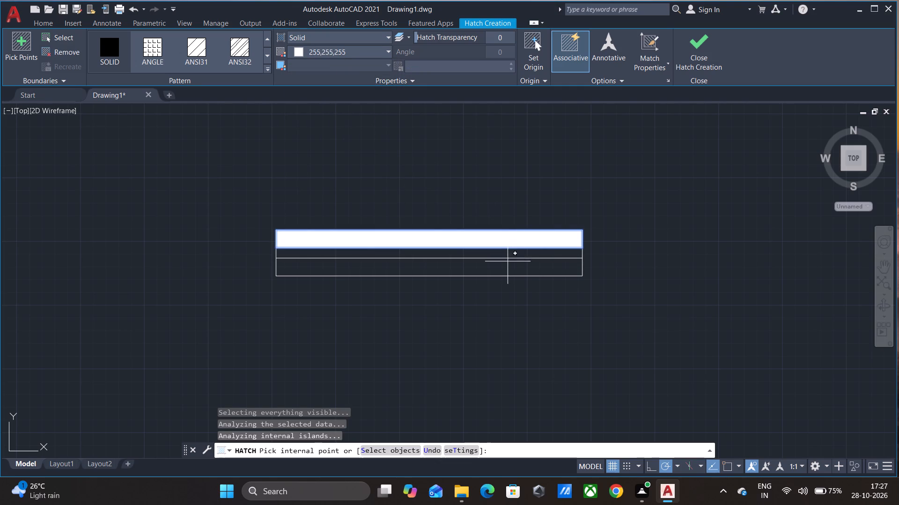
pyautogui.click(507, 266)
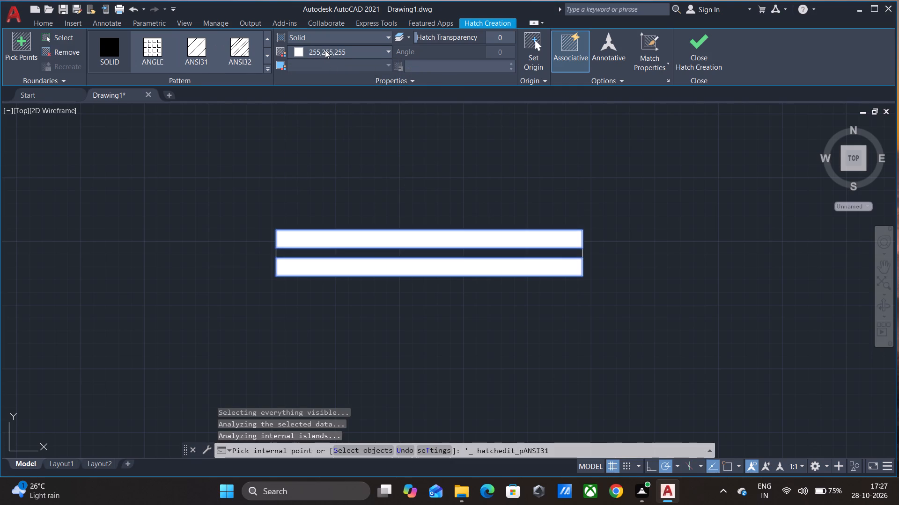
pyautogui.click(325, 50)
pyautogui.click(329, 171)
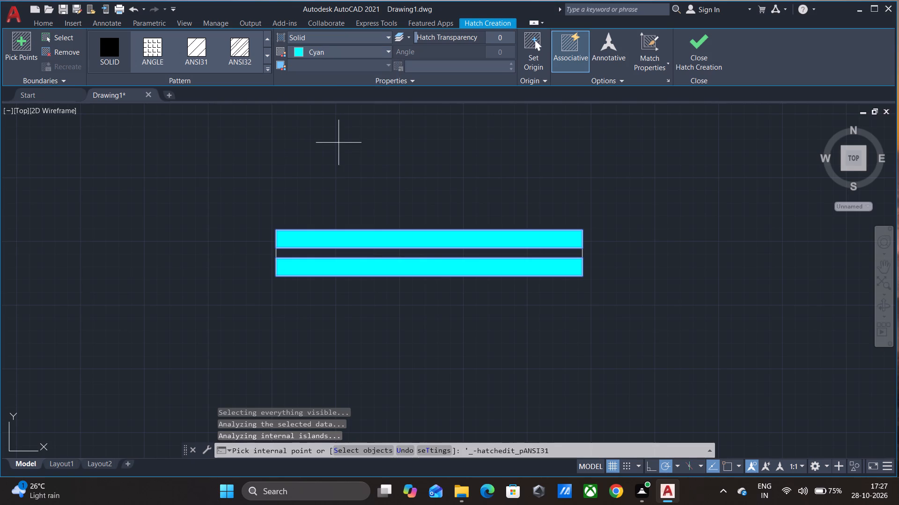
pyautogui.click(335, 54)
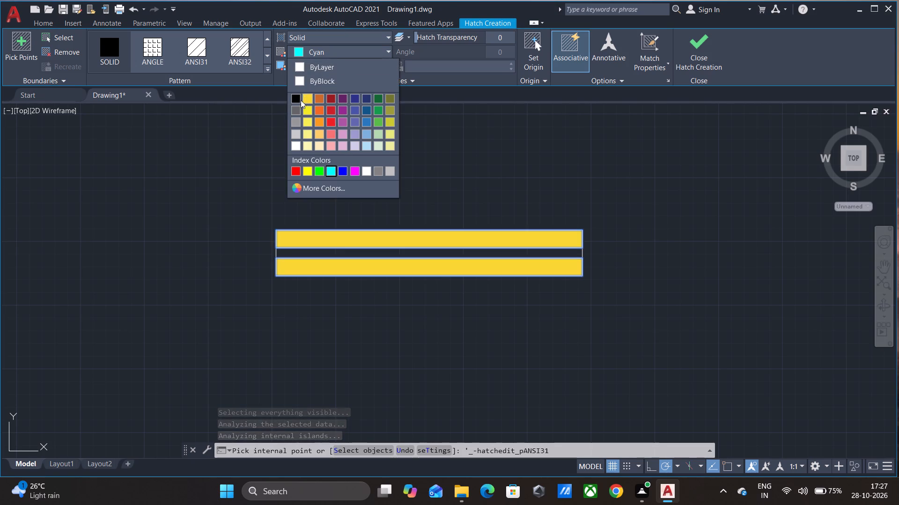
pyautogui.click(366, 172)
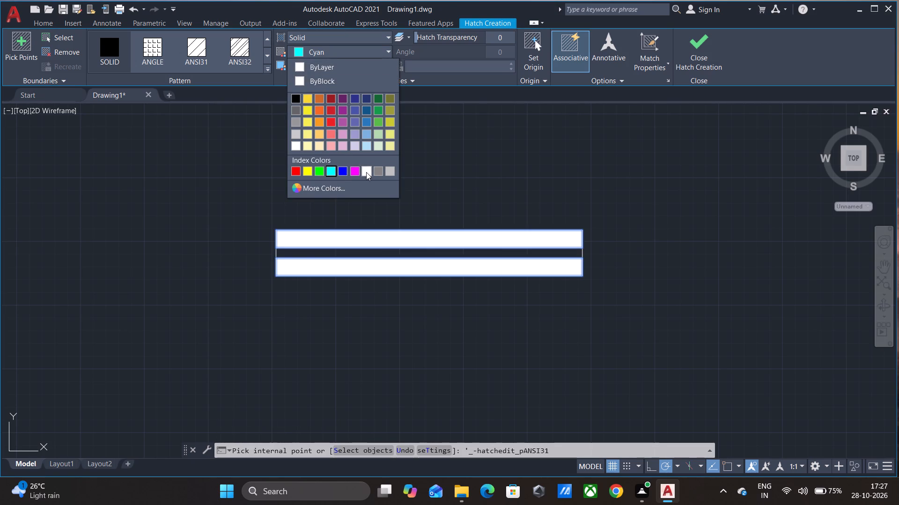
pyautogui.click(707, 43)
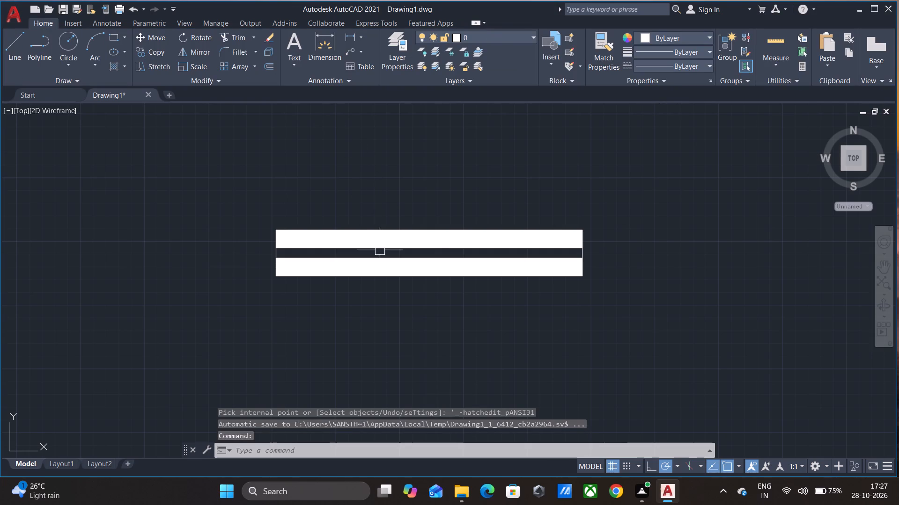
# Hatch the middle strip of the loose window symbol with the SOLID pattern in Cyan.
pyautogui.click(115, 69)
pyautogui.click(114, 55)
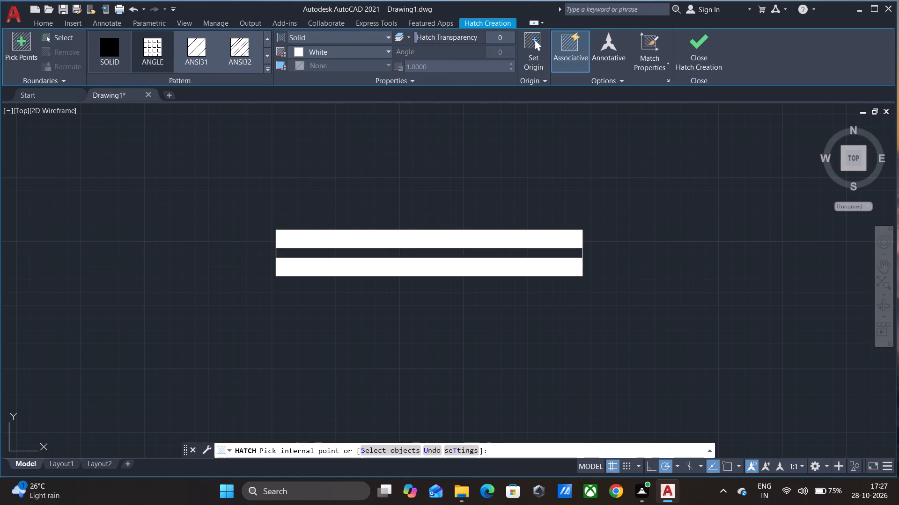
pyautogui.scroll(2, 393, 251)
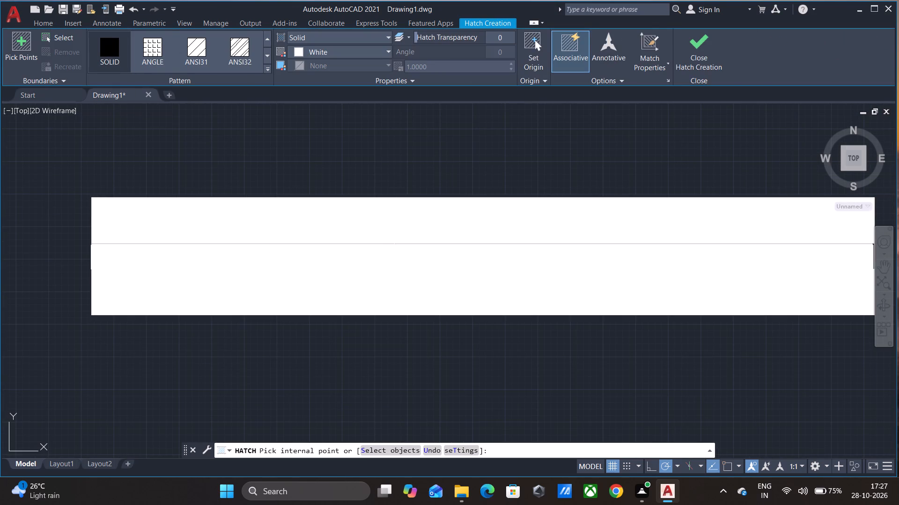
pyautogui.click(336, 50)
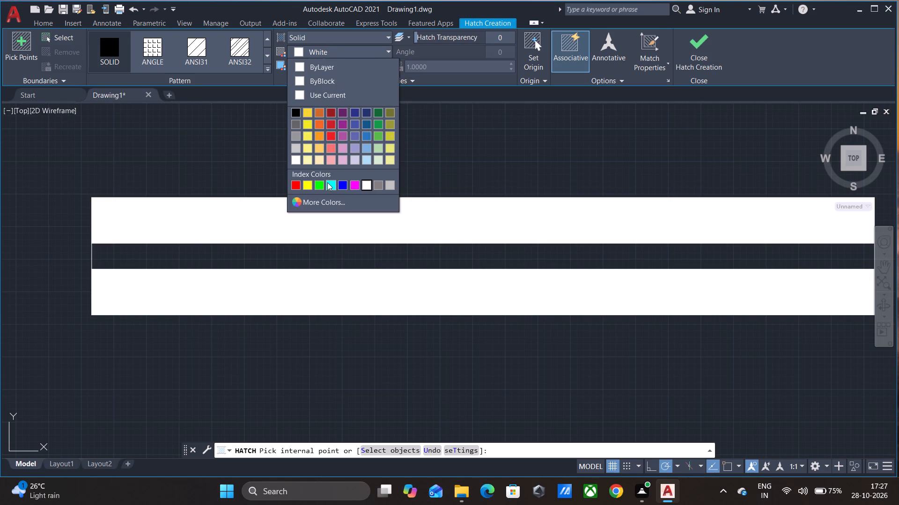
pyautogui.click(327, 182)
pyautogui.click(343, 254)
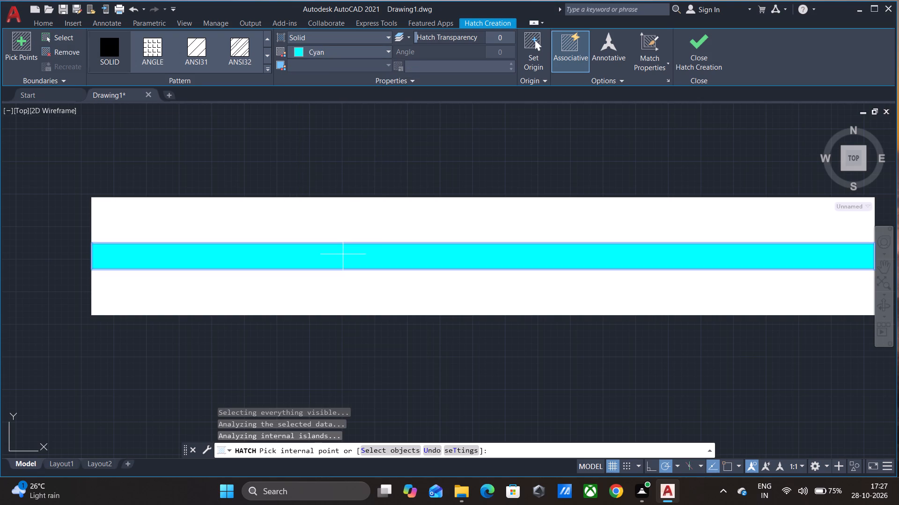
pyautogui.scroll(-3, 341, 254)
pyautogui.click(688, 54)
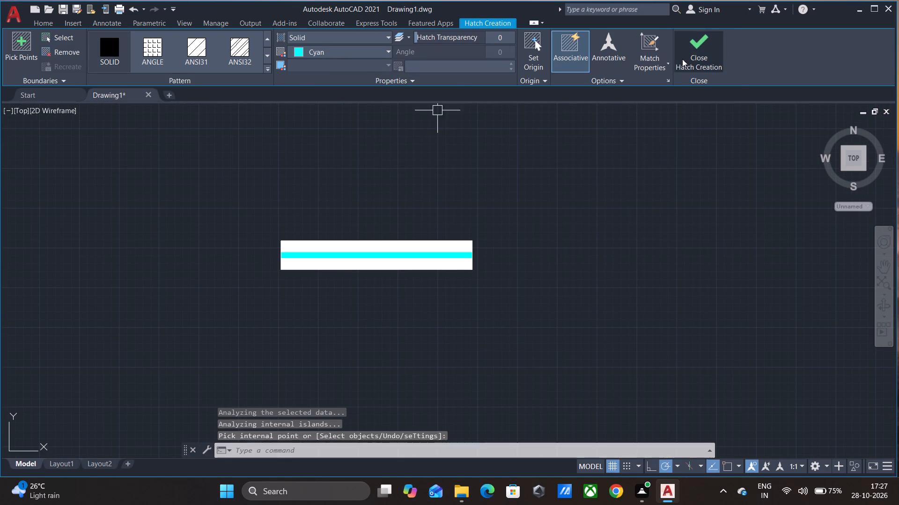
# Copy the hatched window symbol by its upper-left corner into the upper outer wall of Bedroom 1.
pyautogui.scroll(-1, 244, 143)
pyautogui.moveTo(244, 144); pyautogui.dragTo(344, 168, button='middle')
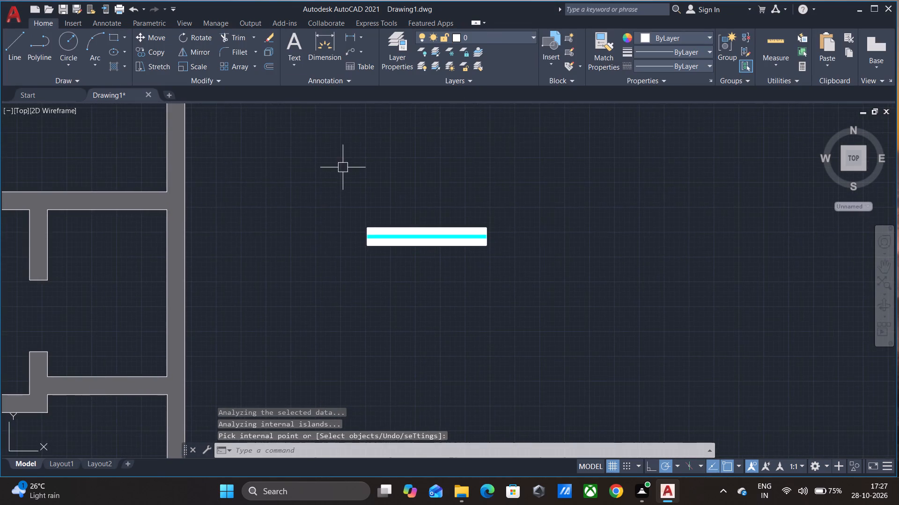
pyautogui.scroll(-2, 343, 167)
pyautogui.moveTo(341, 162); pyautogui.dragTo(343, 176, button='middle')
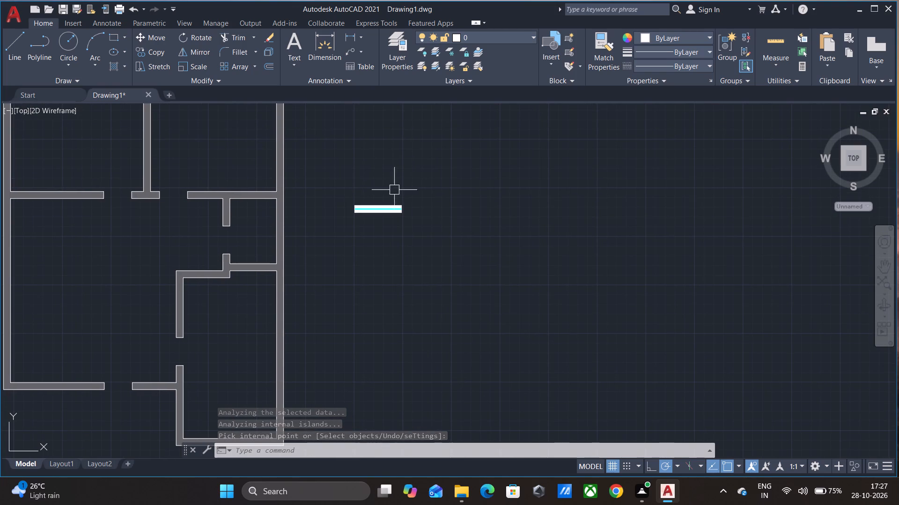
pyautogui.click(415, 232)
pyautogui.click(335, 184)
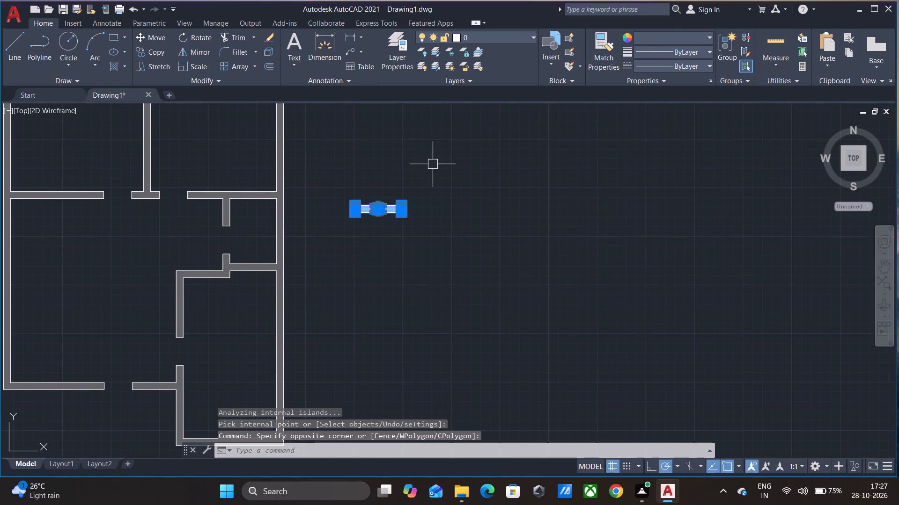
pyautogui.press('m')
pyautogui.press('BackSpace')
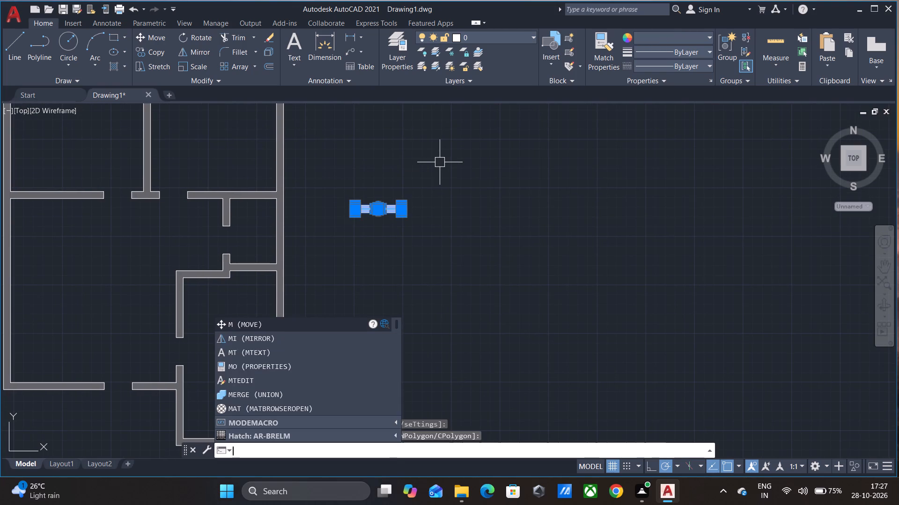
pyautogui.press('c')
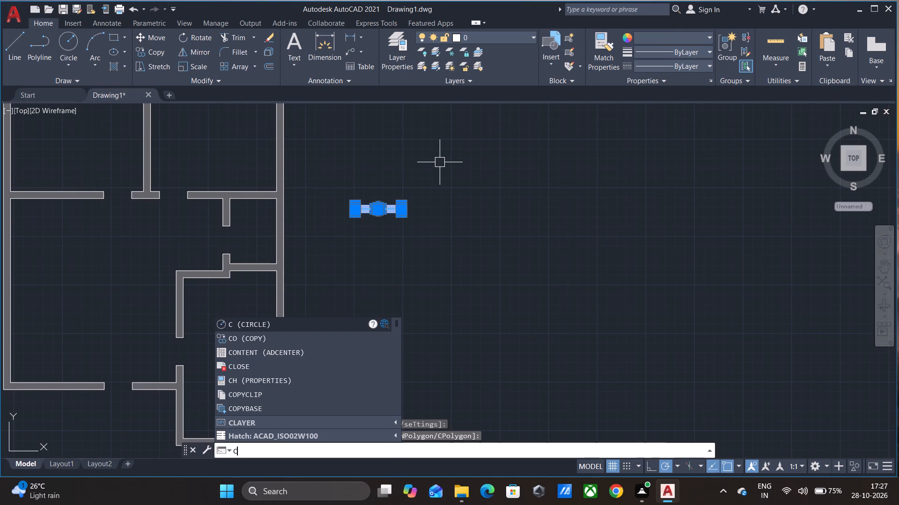
pyautogui.click(329, 334)
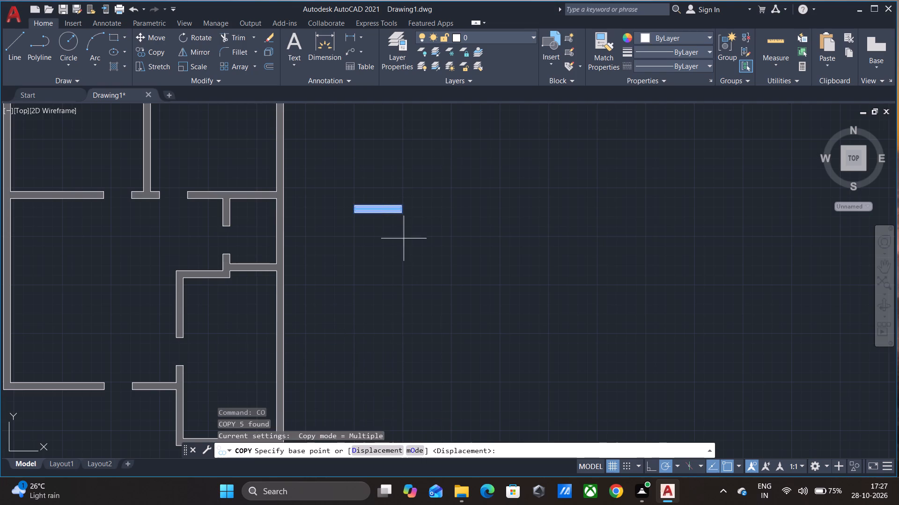
pyautogui.scroll(3, 410, 224)
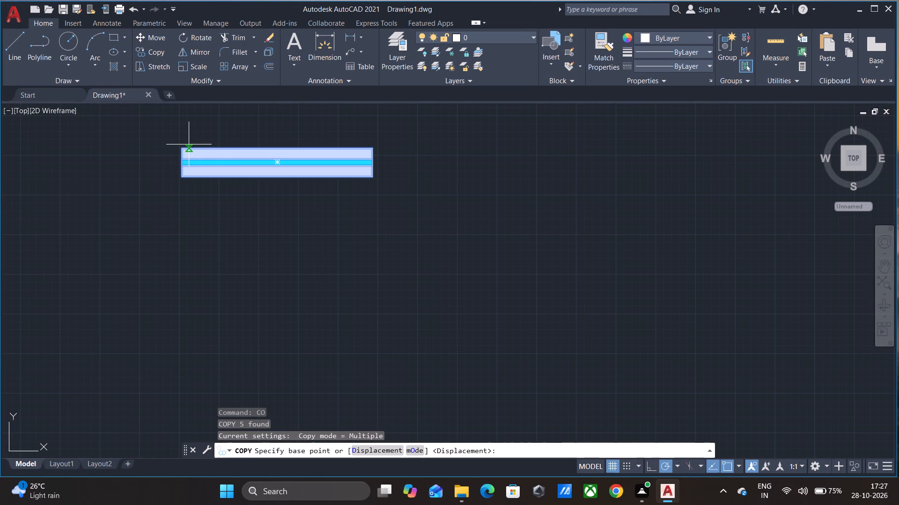
pyautogui.click(183, 146)
pyautogui.scroll(-4, 213, 153)
pyautogui.scroll(-2, 273, 160)
pyautogui.moveTo(274, 160); pyautogui.dragTo(398, 194, button='middle')
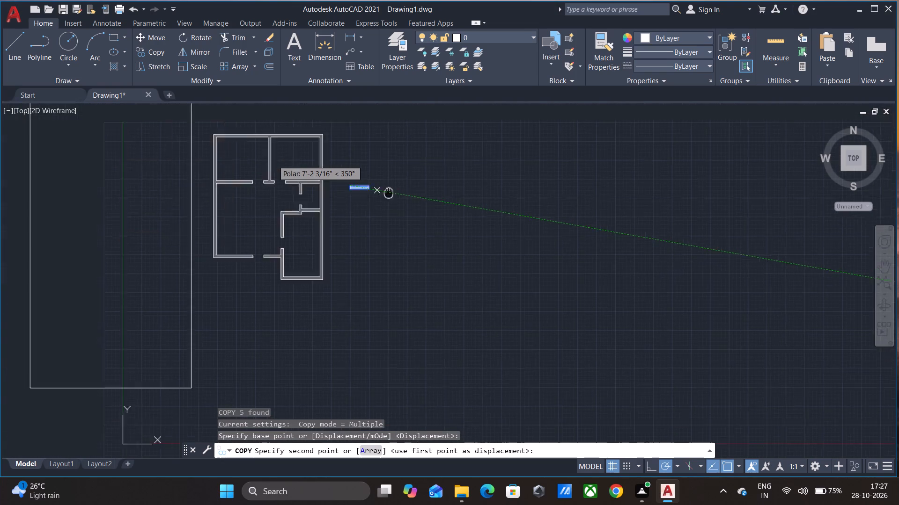
pyautogui.moveTo(398, 194); pyautogui.dragTo(466, 213, button='middle')
pyautogui.scroll(2, 341, 169)
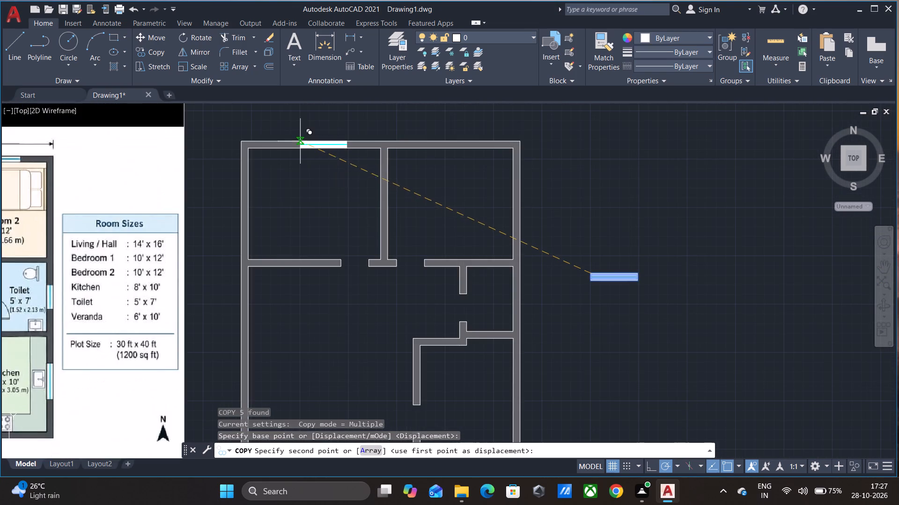
pyautogui.scroll(3, 300, 141)
pyautogui.click(279, 142)
# Place another copy of the window in the upper outer wall of Bedroom 2 and end the copying.
pyautogui.scroll(-2, 295, 164)
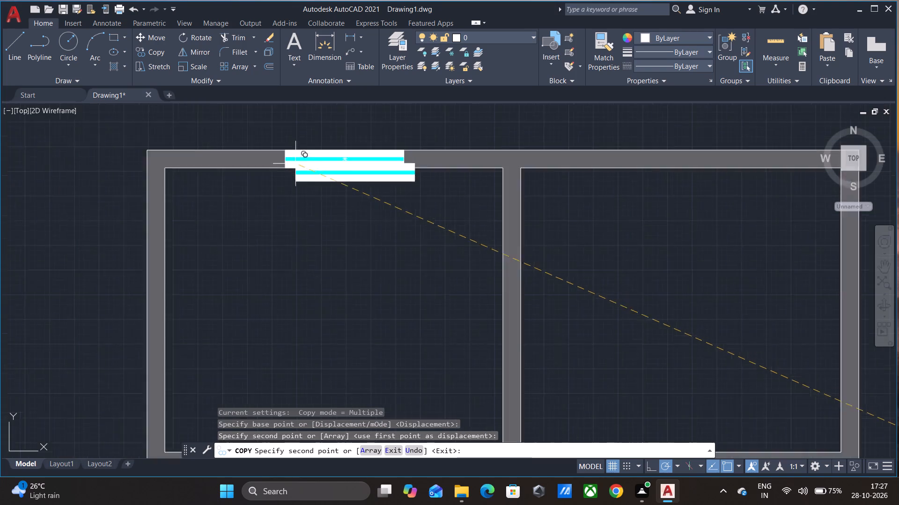
pyautogui.scroll(-1, 295, 164)
pyautogui.scroll(1, 432, 162)
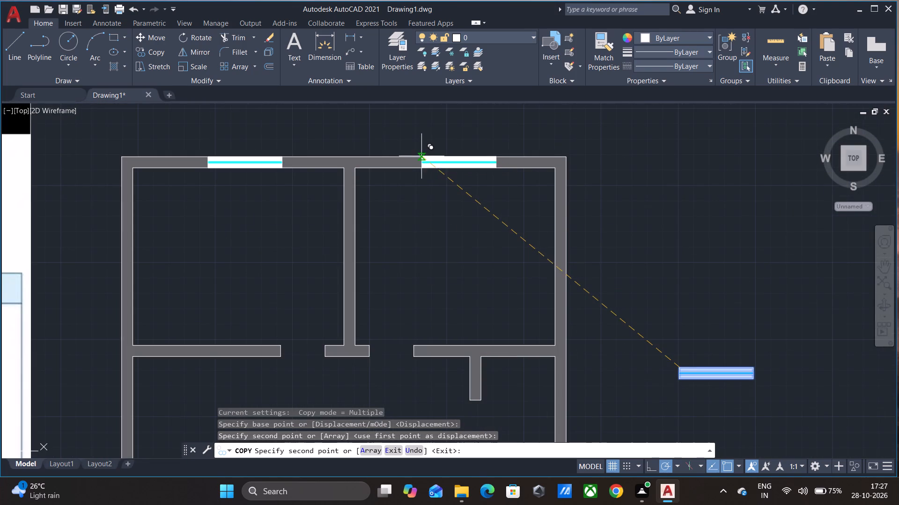
pyautogui.click(422, 159)
pyautogui.scroll(-2, 423, 165)
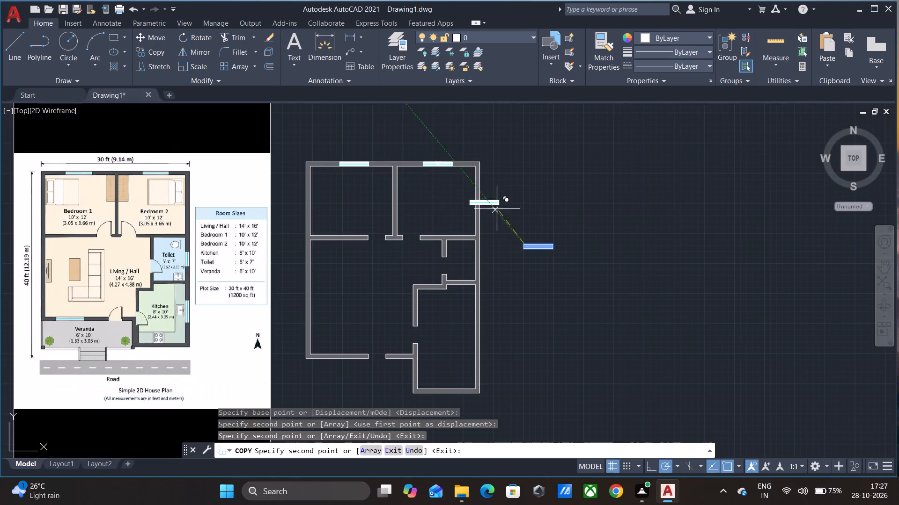
pyautogui.press('Escape')
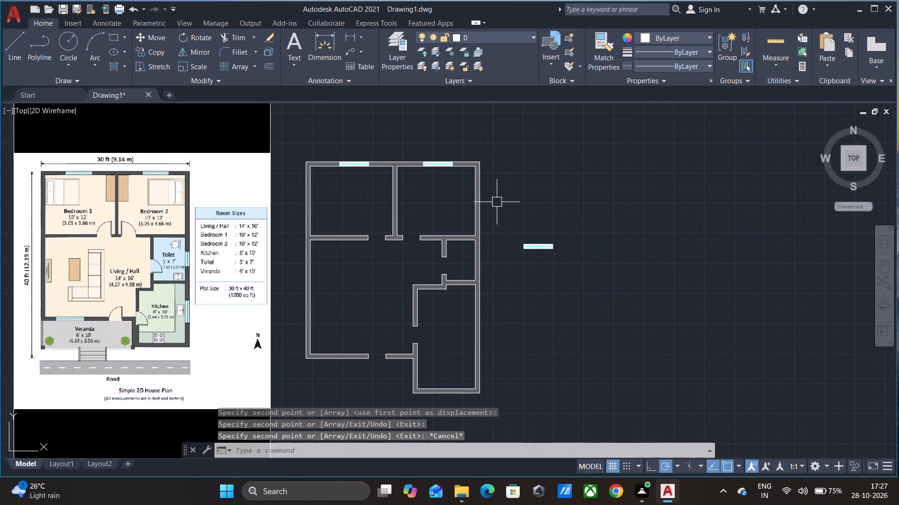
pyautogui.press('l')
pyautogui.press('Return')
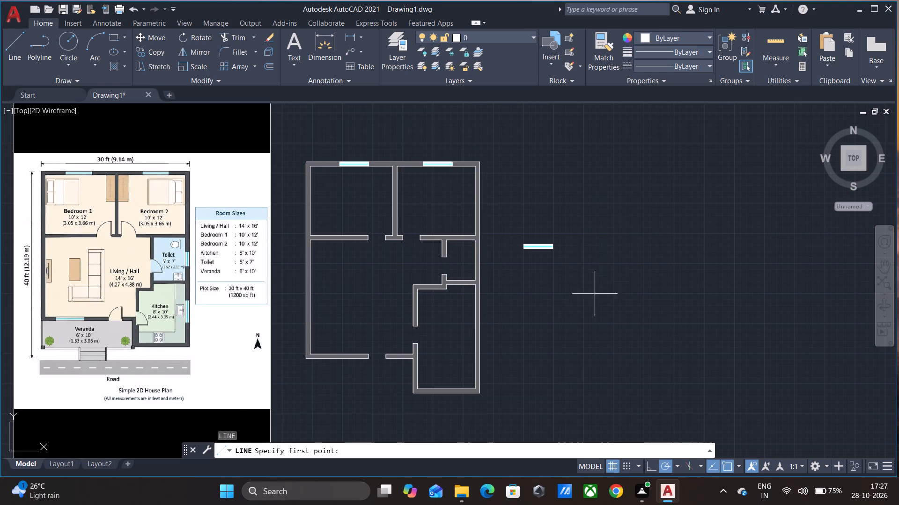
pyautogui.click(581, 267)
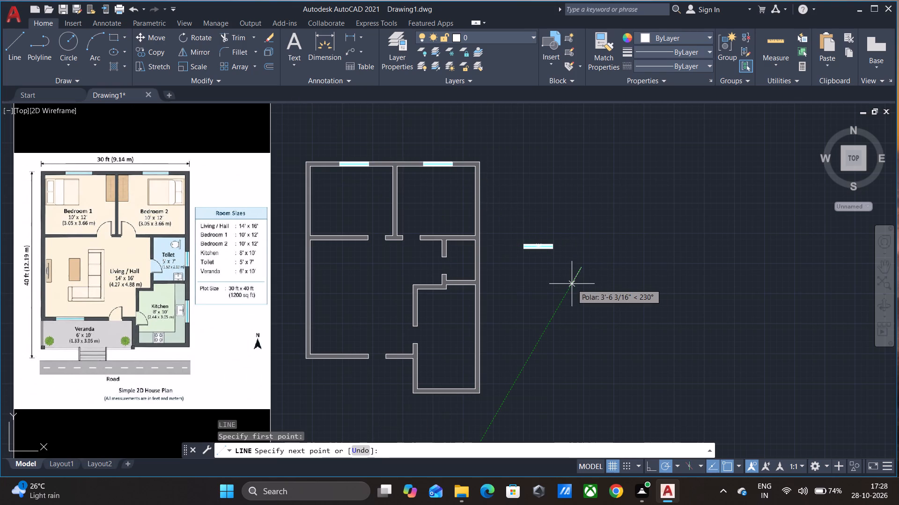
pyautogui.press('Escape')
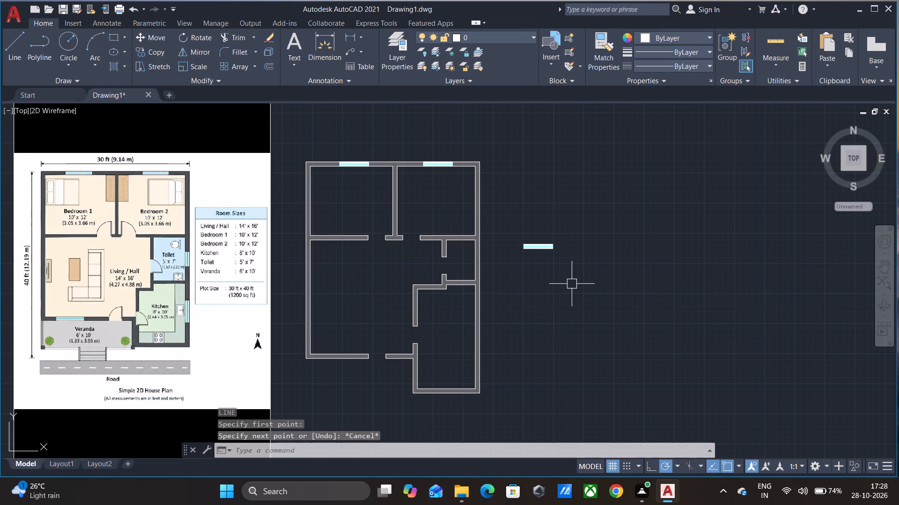
# Copy the loose window symbol by its upper-right corner into the living hall's lower outer wall, left of the door opening.
pyautogui.click(568, 253)
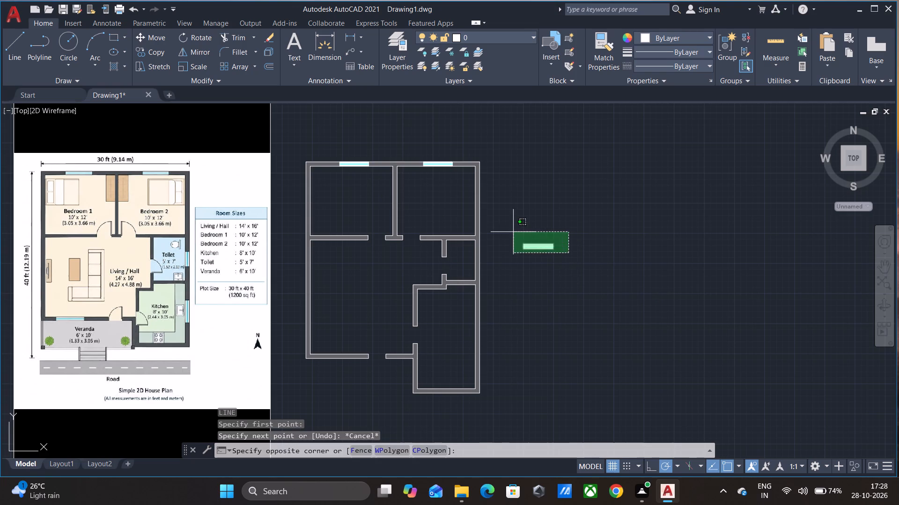
pyautogui.click(512, 232)
pyautogui.press('c')
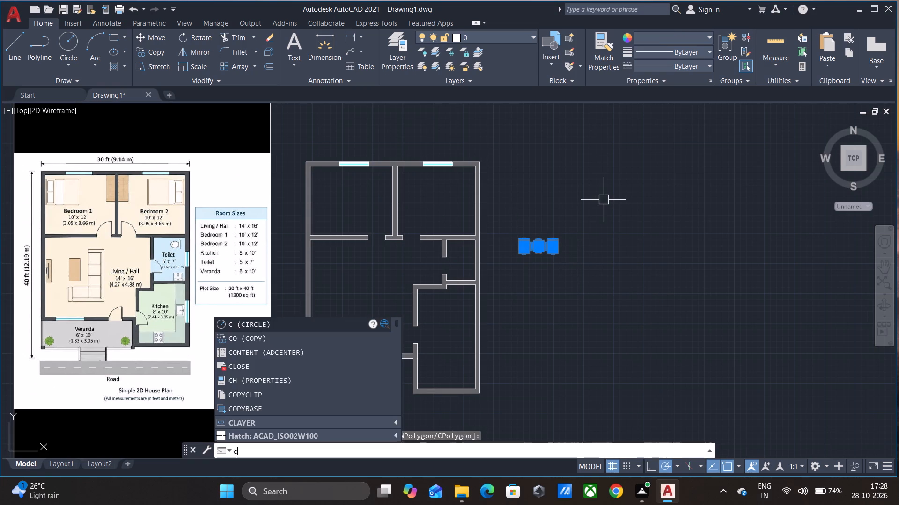
pyautogui.press('Down')
pyautogui.press('Return')
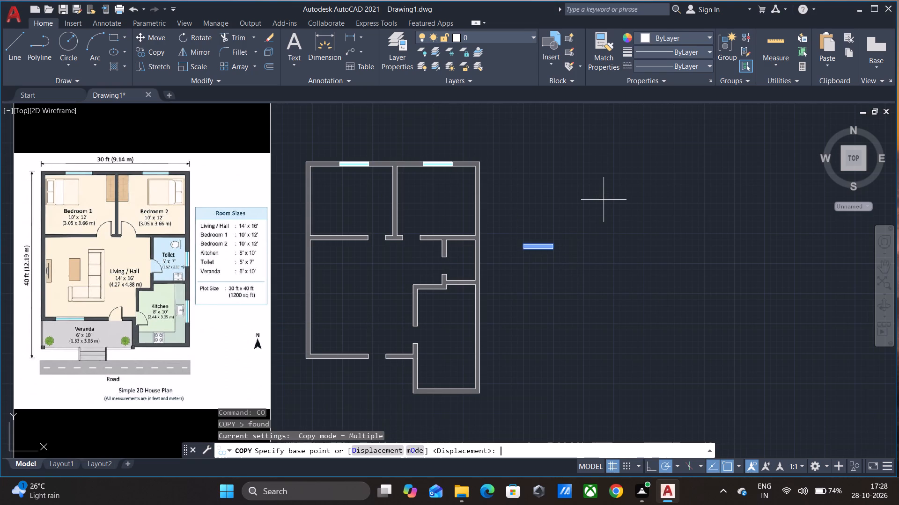
pyautogui.scroll(3, 553, 246)
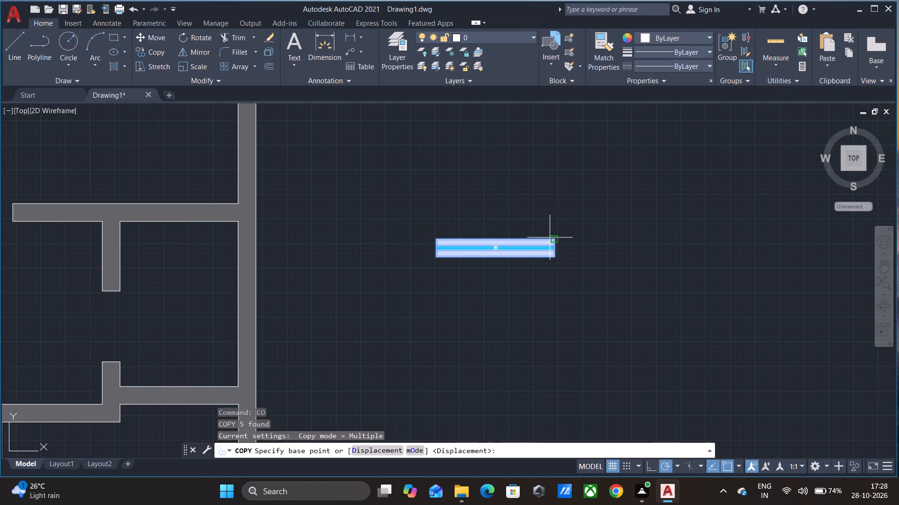
pyautogui.click(554, 237)
pyautogui.scroll(-4, 541, 247)
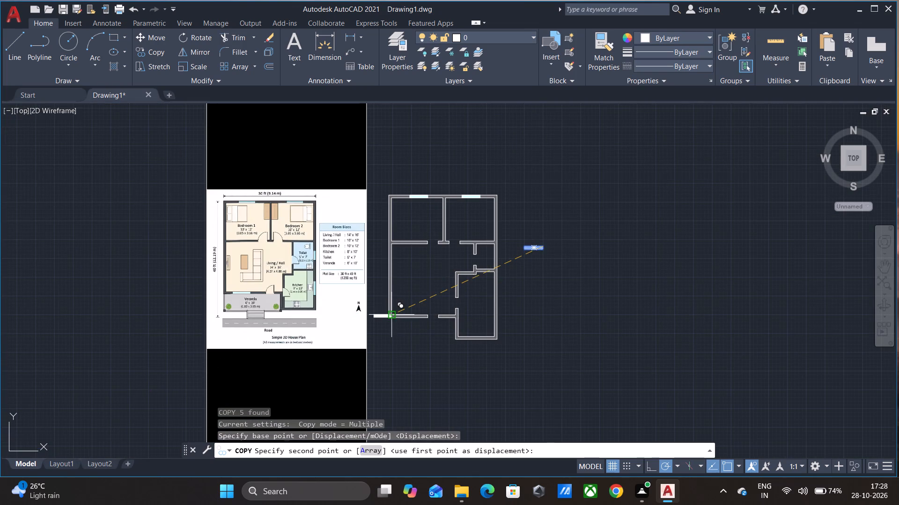
pyautogui.scroll(3, 395, 318)
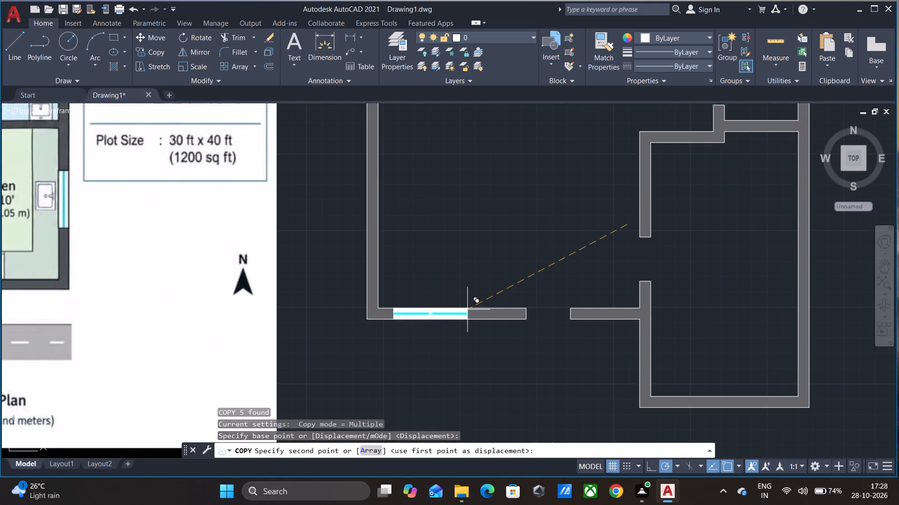
pyautogui.click(467, 310)
pyautogui.scroll(-2, 519, 289)
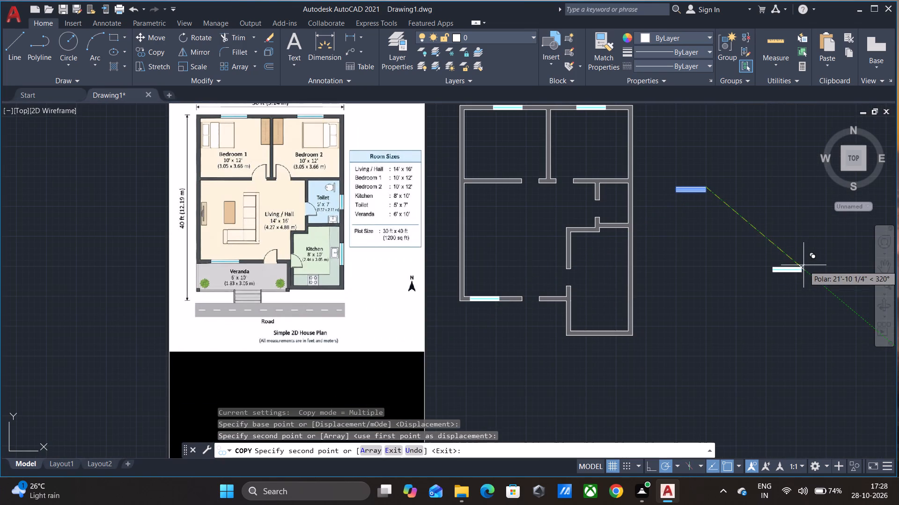
pyautogui.press('Escape')
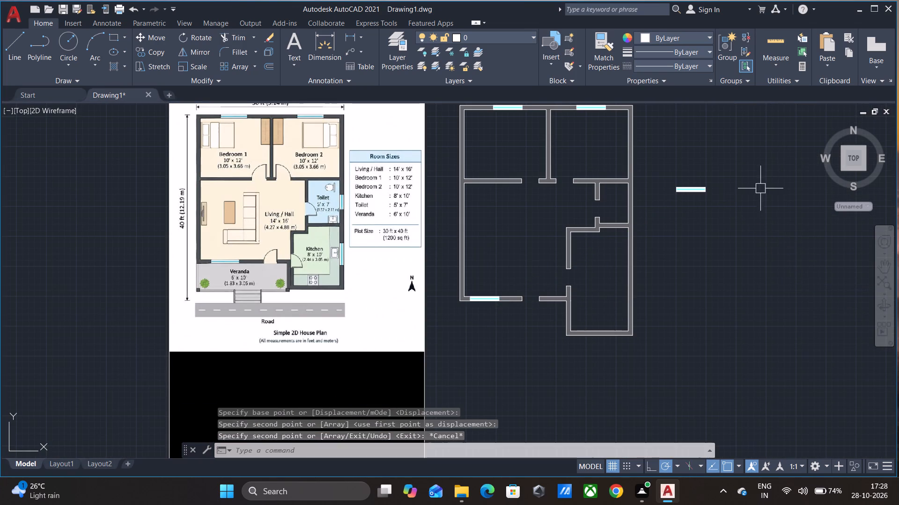
# Rotate the loose window symbol to vertical at 270° about its right end.
pyautogui.click(730, 209)
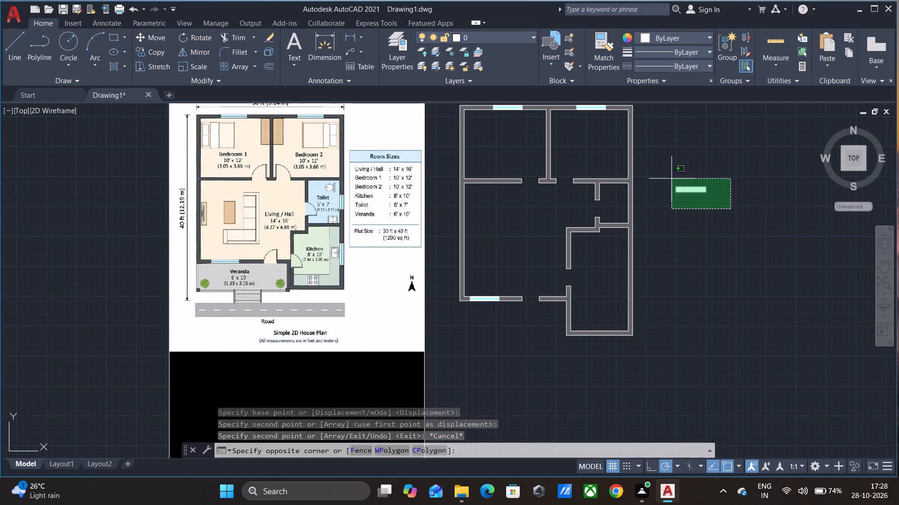
pyautogui.click(671, 179)
pyautogui.press('r')
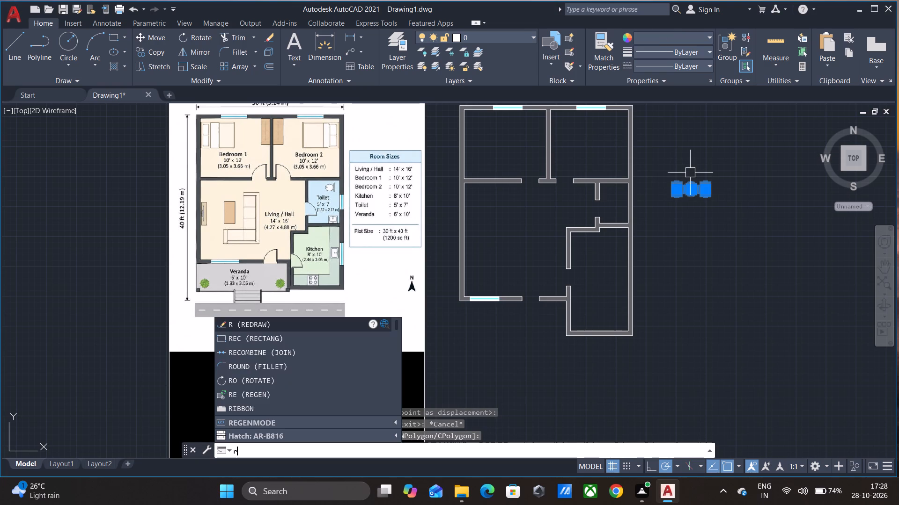
pyautogui.press('Down')
pyautogui.press('Down')
pyautogui.press('Down')
pyautogui.press('Down')
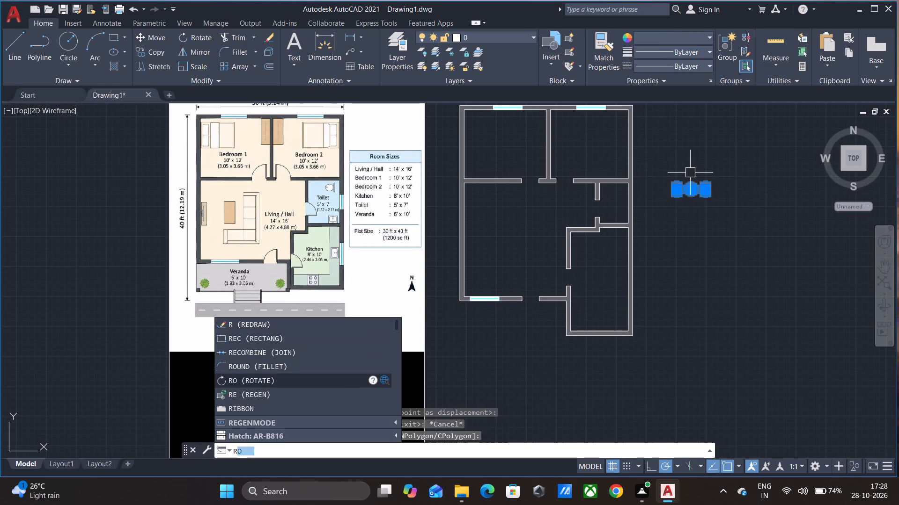
pyautogui.press('Return')
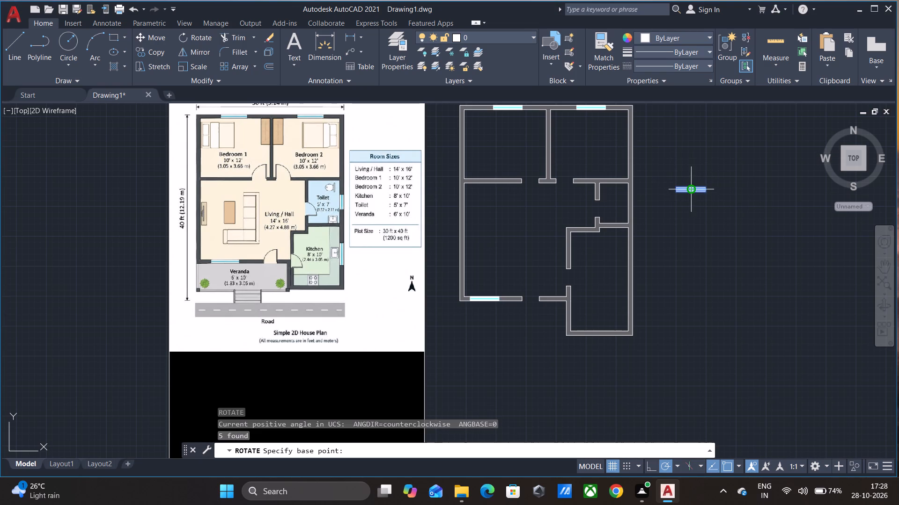
pyautogui.click(706, 189)
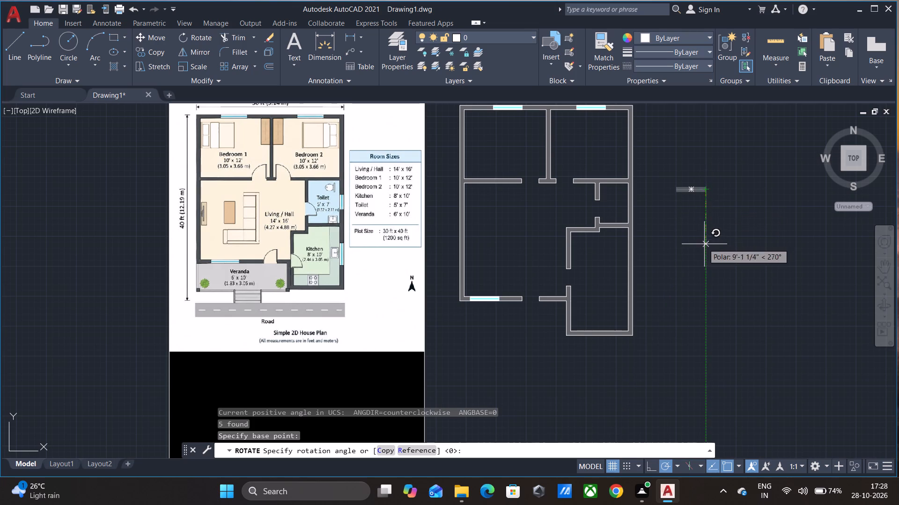
pyautogui.click(706, 250)
# Move the vertical loose window symbol from its place beside the plan.
pyautogui.click(722, 204)
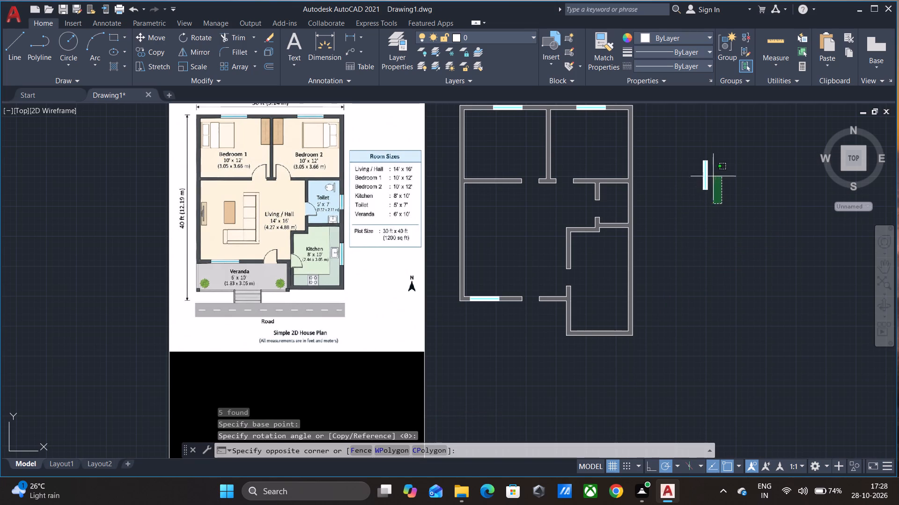
pyautogui.click(694, 155)
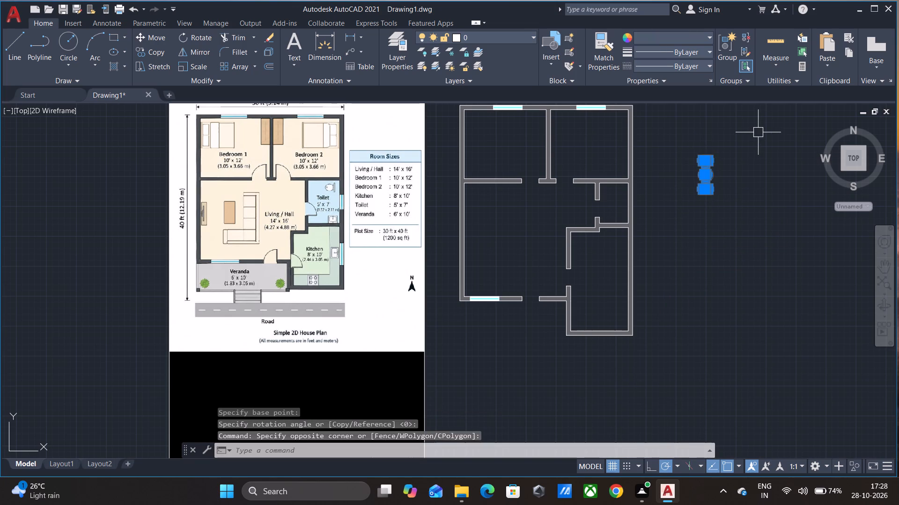
pyautogui.press('m')
pyautogui.press('Return')
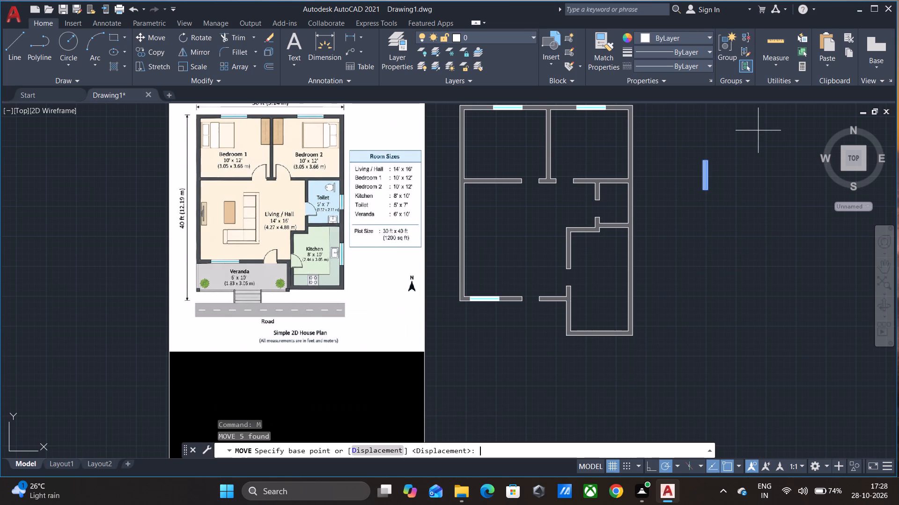
pyautogui.scroll(1, 722, 148)
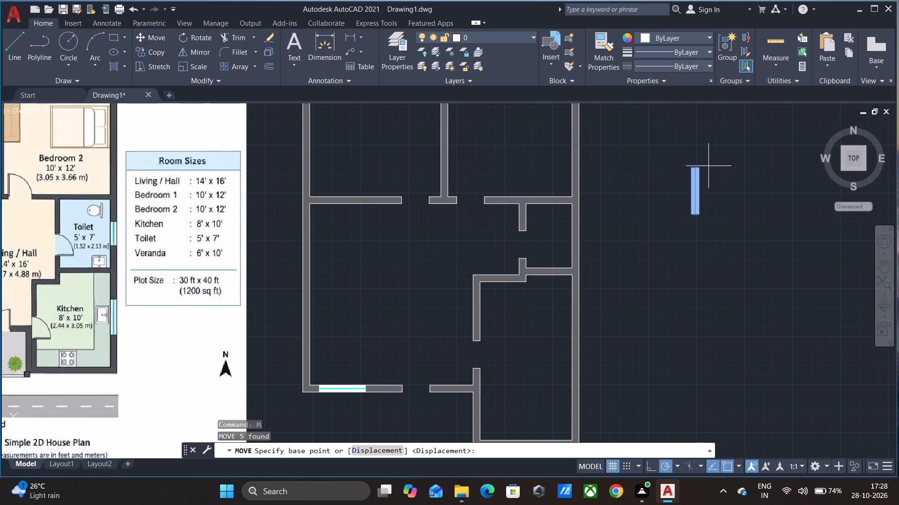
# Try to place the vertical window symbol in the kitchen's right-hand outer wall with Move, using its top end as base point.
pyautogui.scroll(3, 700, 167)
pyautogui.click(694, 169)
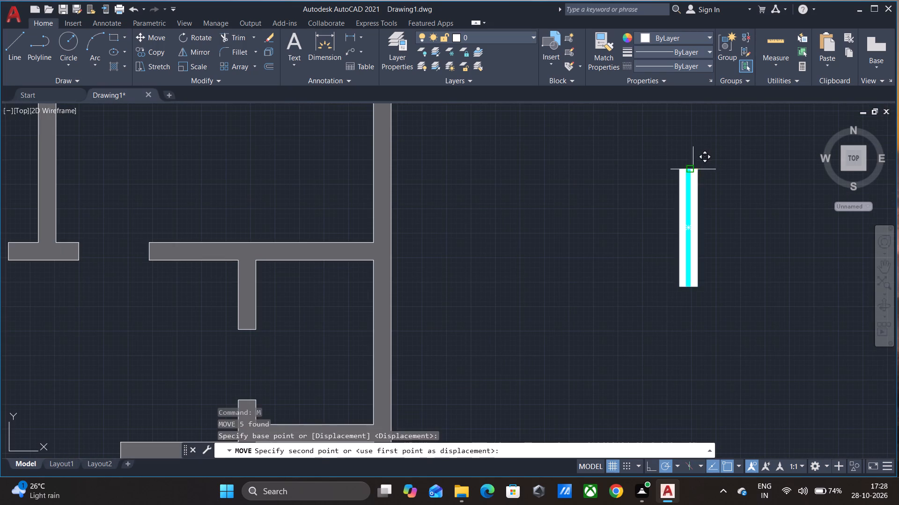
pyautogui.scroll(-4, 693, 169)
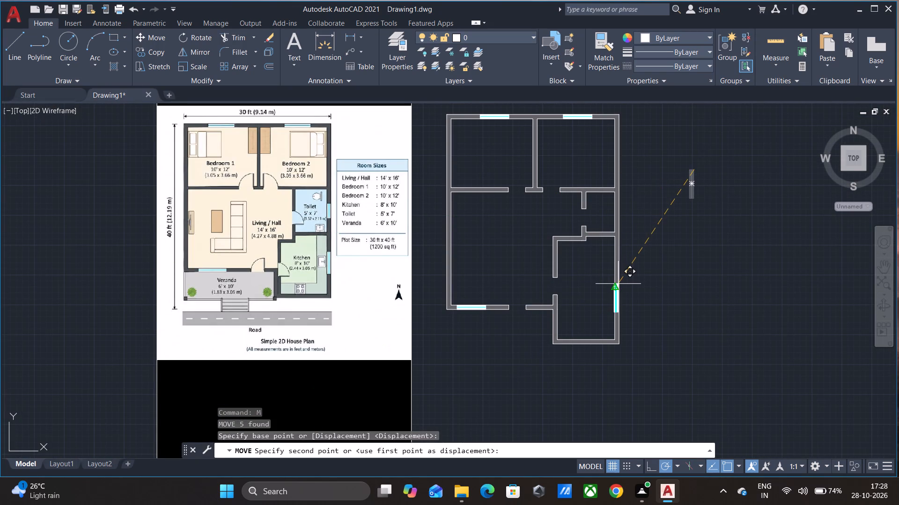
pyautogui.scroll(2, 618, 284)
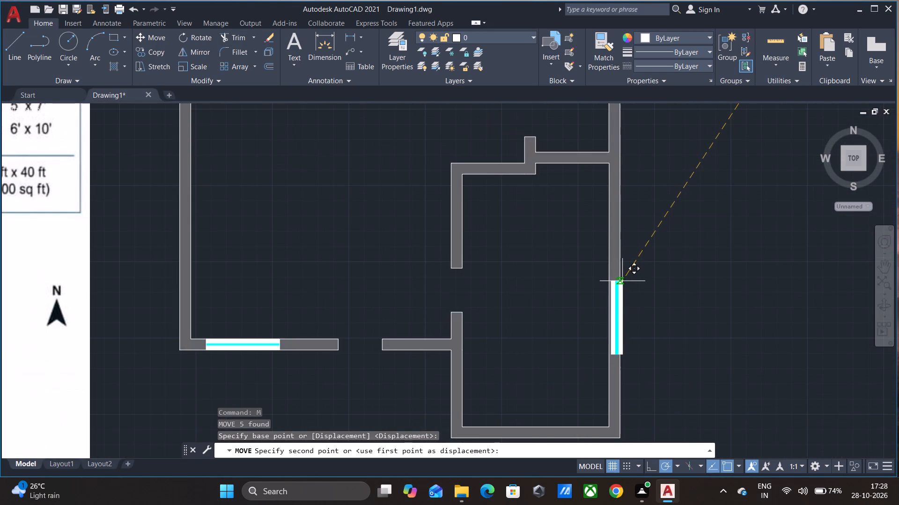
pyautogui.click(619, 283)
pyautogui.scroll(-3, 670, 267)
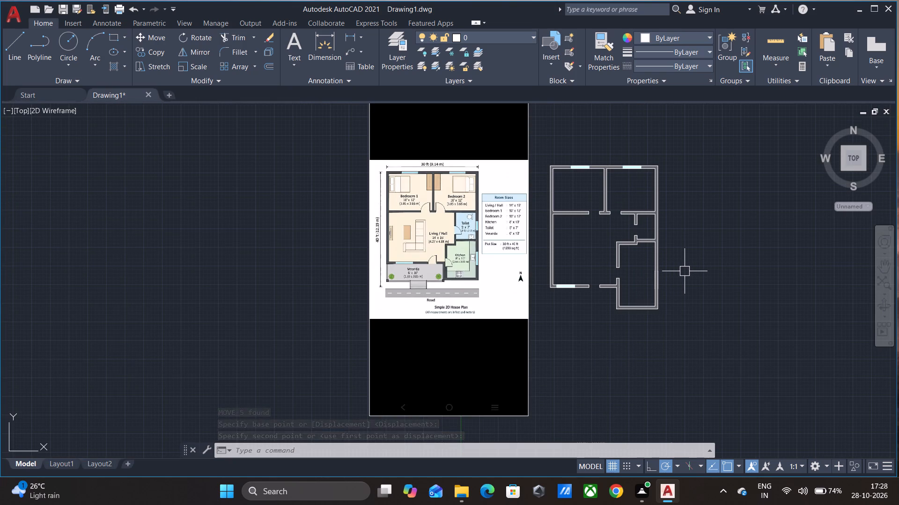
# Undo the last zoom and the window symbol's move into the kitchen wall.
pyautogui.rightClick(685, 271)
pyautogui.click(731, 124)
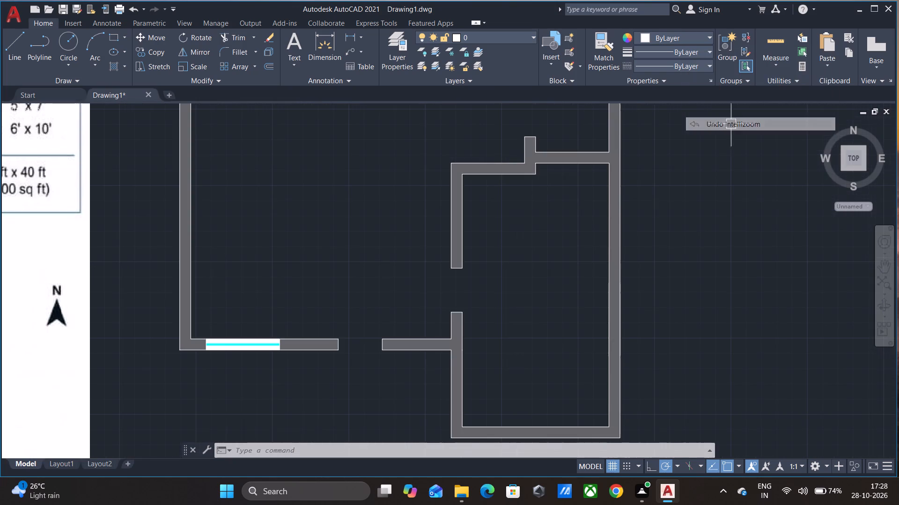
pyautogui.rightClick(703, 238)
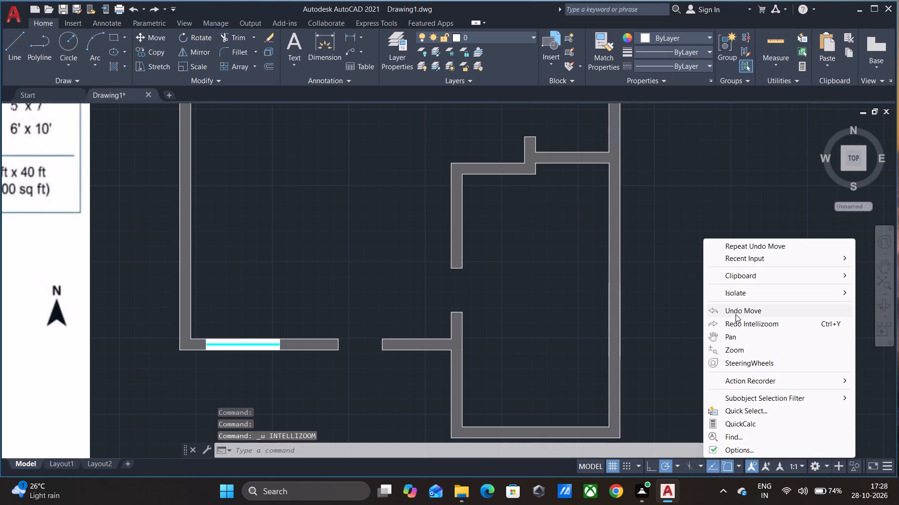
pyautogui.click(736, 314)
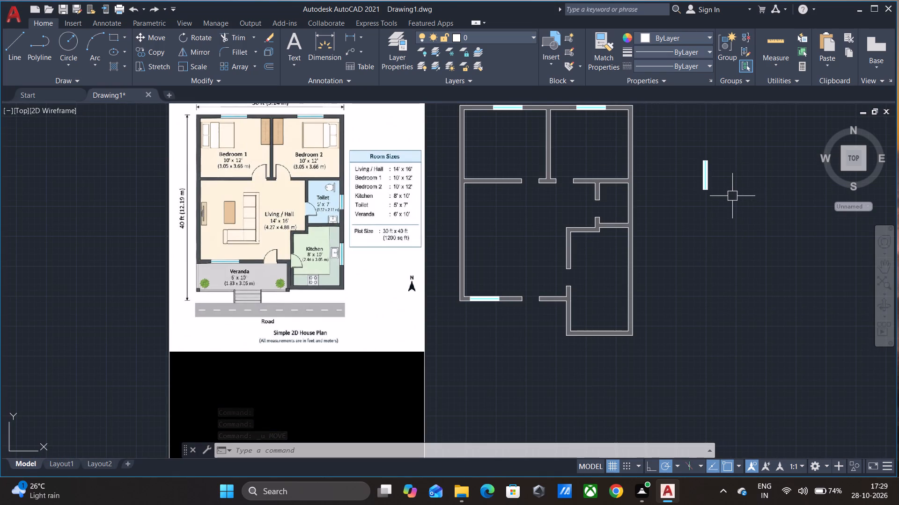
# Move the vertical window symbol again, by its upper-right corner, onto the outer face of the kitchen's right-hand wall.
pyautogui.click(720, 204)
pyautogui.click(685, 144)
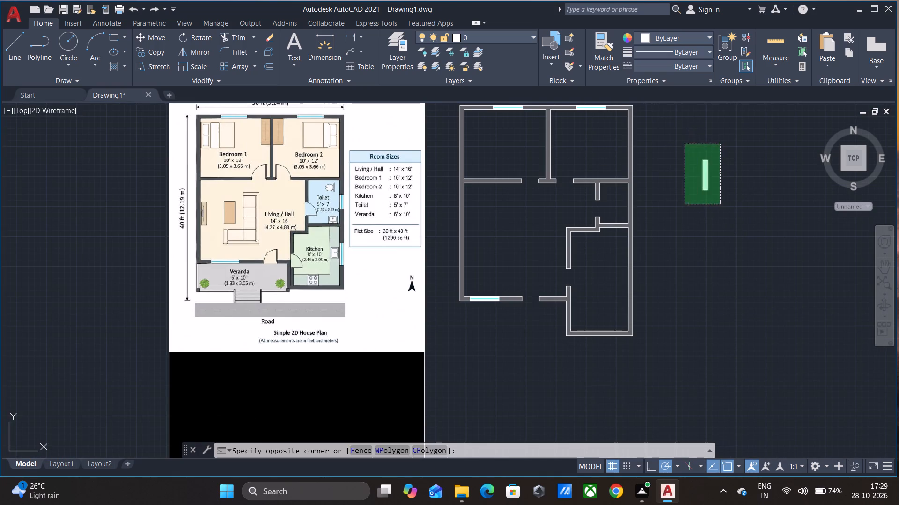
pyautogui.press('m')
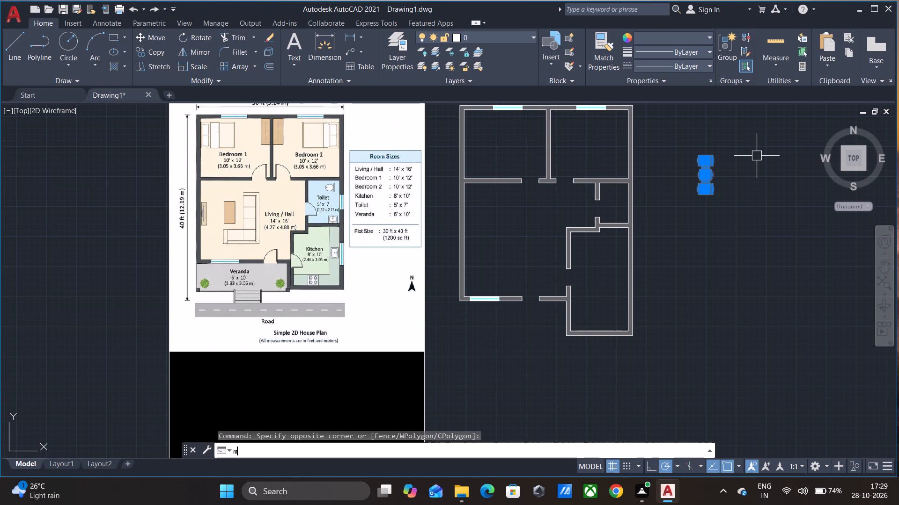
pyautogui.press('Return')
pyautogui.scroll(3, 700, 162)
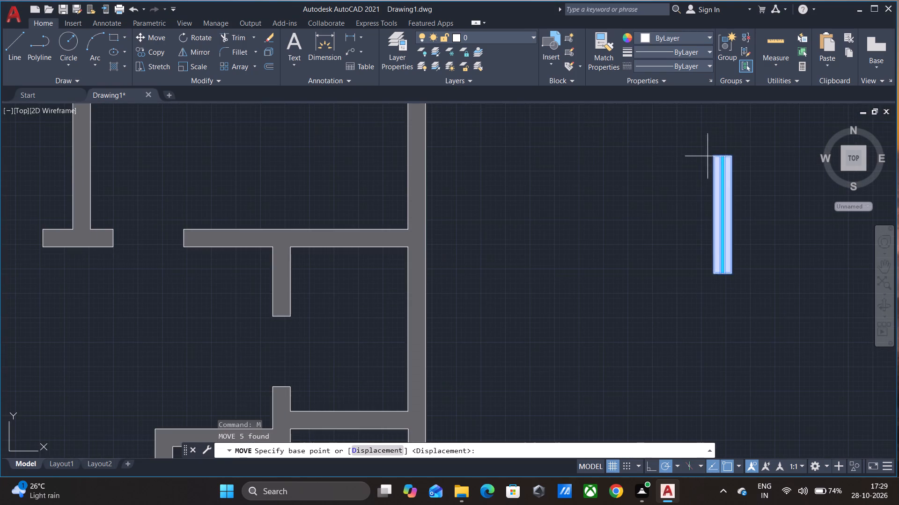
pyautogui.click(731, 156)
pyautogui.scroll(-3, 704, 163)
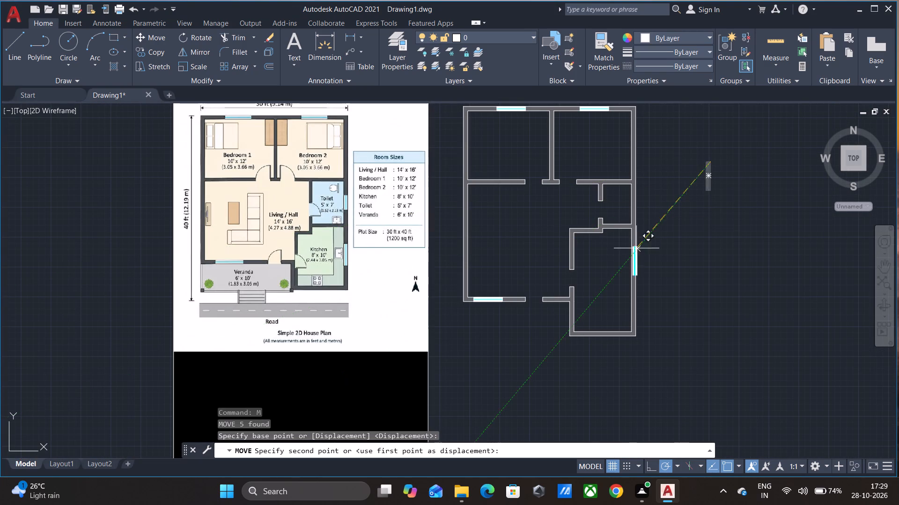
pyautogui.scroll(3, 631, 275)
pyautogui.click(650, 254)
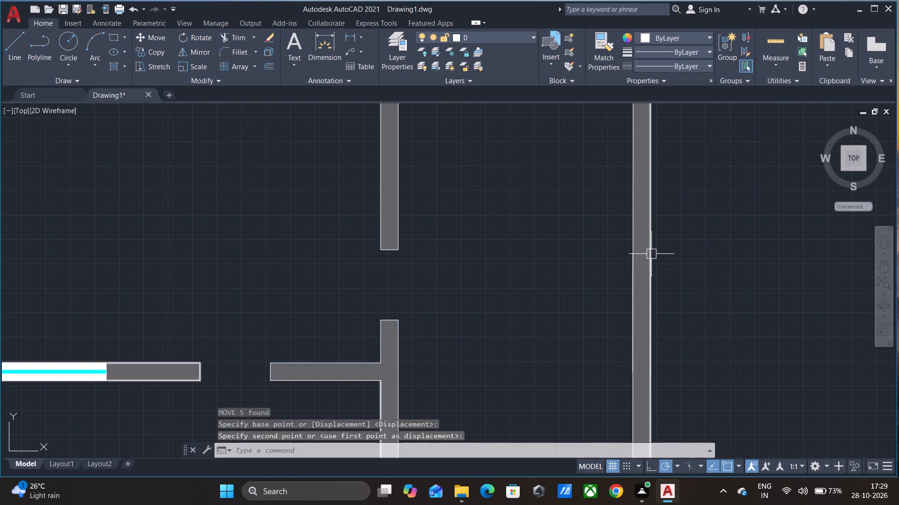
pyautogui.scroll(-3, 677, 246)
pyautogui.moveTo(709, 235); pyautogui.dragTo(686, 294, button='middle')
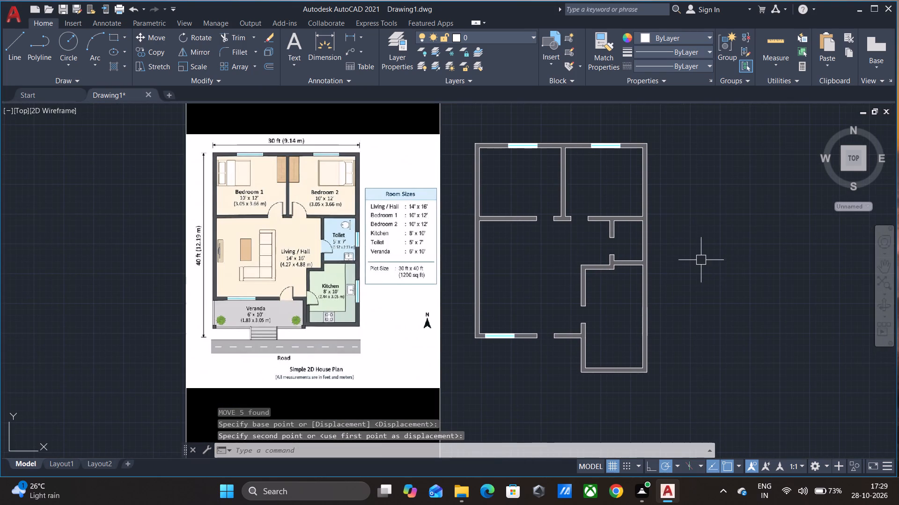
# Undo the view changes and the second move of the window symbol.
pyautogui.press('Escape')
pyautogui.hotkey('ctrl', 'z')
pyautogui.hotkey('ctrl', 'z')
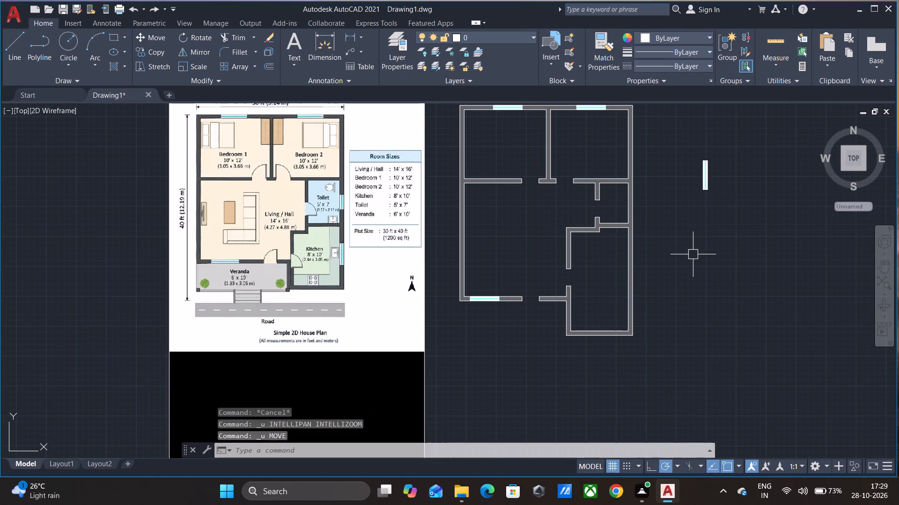
# Copy the vertical window symbol by its upper-right corner into the kitchen's right-hand outer wall and end the copying.
pyautogui.scroll(2, 704, 209)
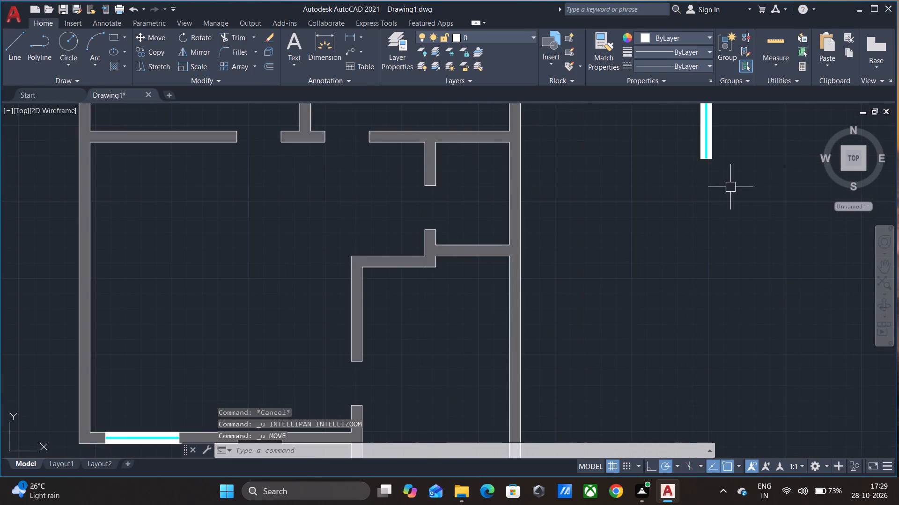
pyautogui.moveTo(730, 187); pyautogui.dragTo(714, 255, button='middle')
pyautogui.moveTo(713, 256); pyautogui.dragTo(713, 246)
pyautogui.click(664, 144)
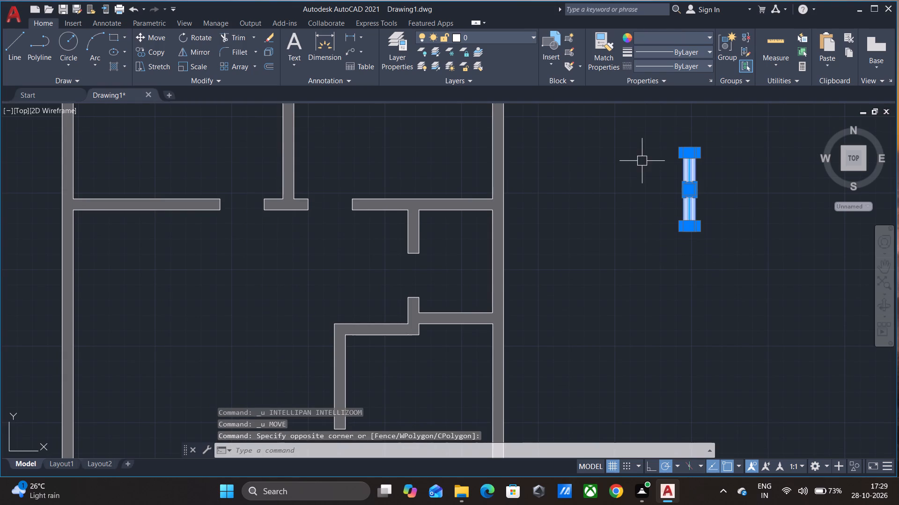
pyautogui.rightClick(641, 162)
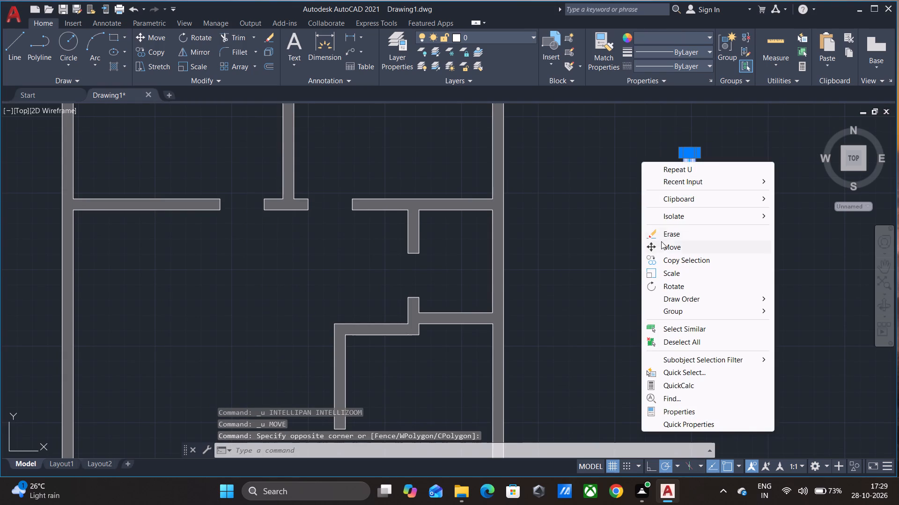
pyautogui.click(667, 262)
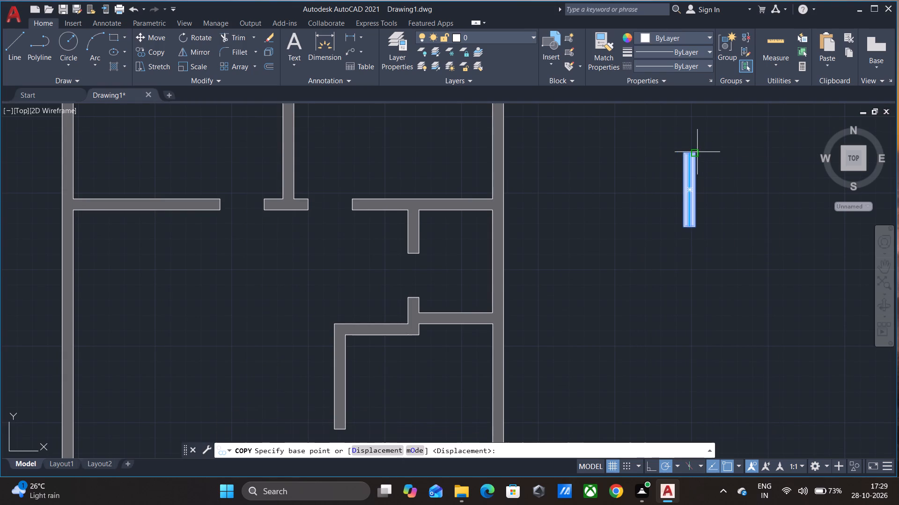
pyautogui.click(697, 152)
pyautogui.scroll(-3, 708, 164)
pyautogui.scroll(2, 657, 236)
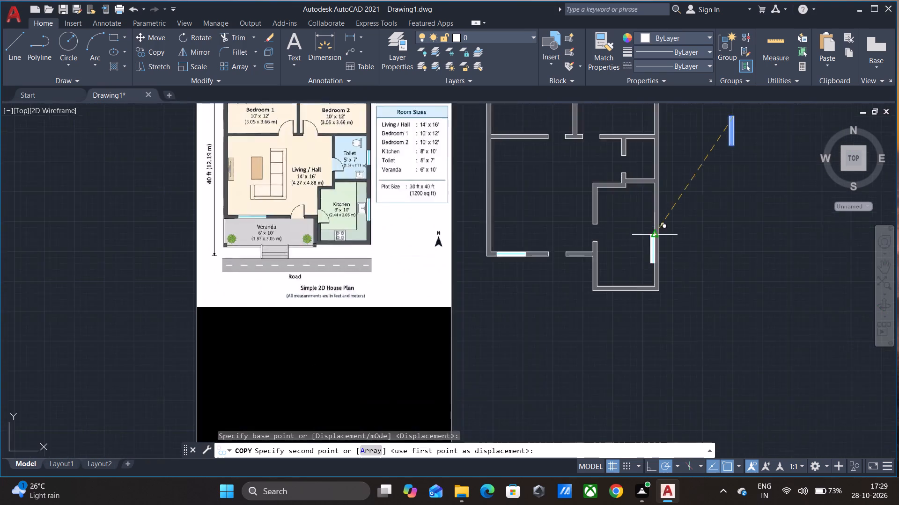
pyautogui.scroll(1, 657, 236)
pyautogui.click(663, 208)
pyautogui.scroll(-3, 684, 200)
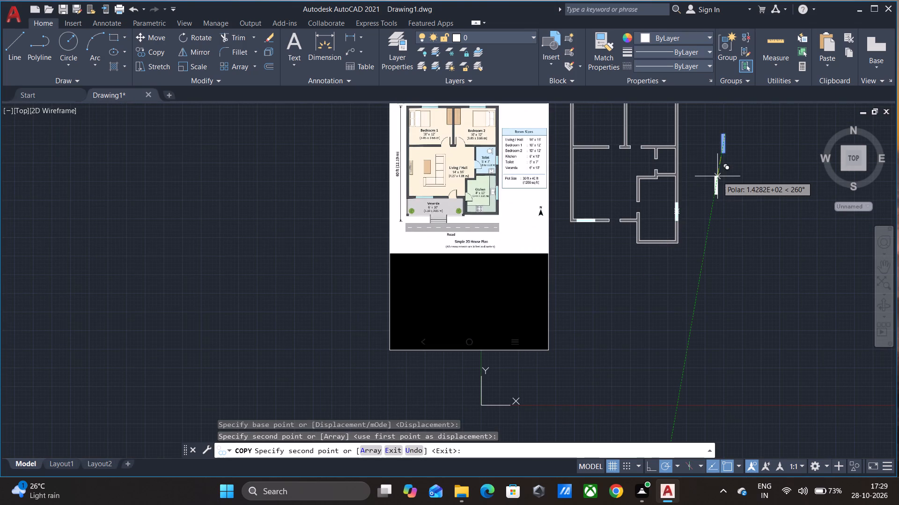
pyautogui.press('Escape')
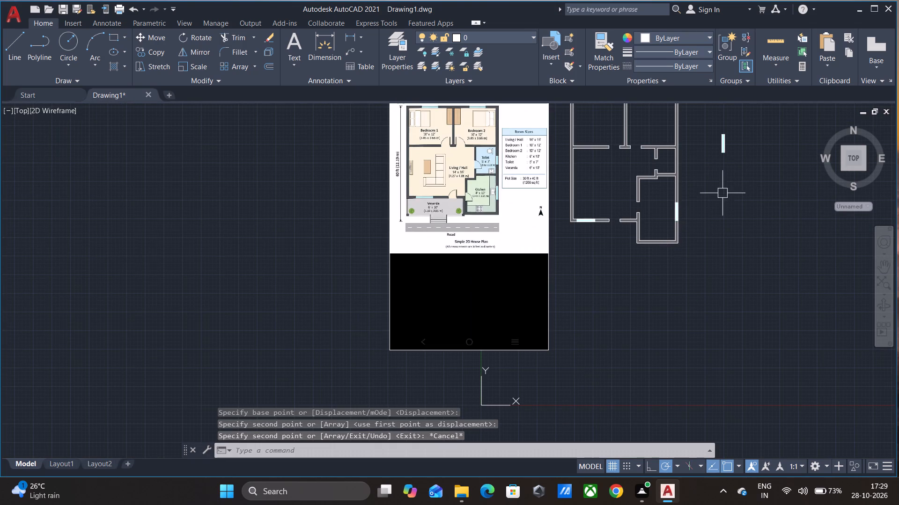
# Draw a closed upright rectangle 9" wide and 3' high with lines, in the free space below the loose window symbol.
pyautogui.moveTo(722, 193); pyautogui.dragTo(679, 307, button='middle')
pyautogui.scroll(2, 678, 298)
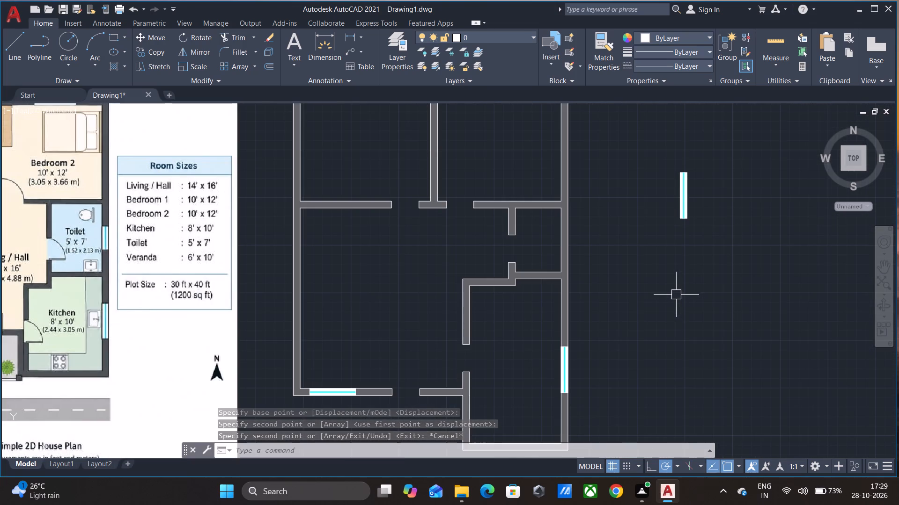
pyautogui.scroll(-1, 673, 292)
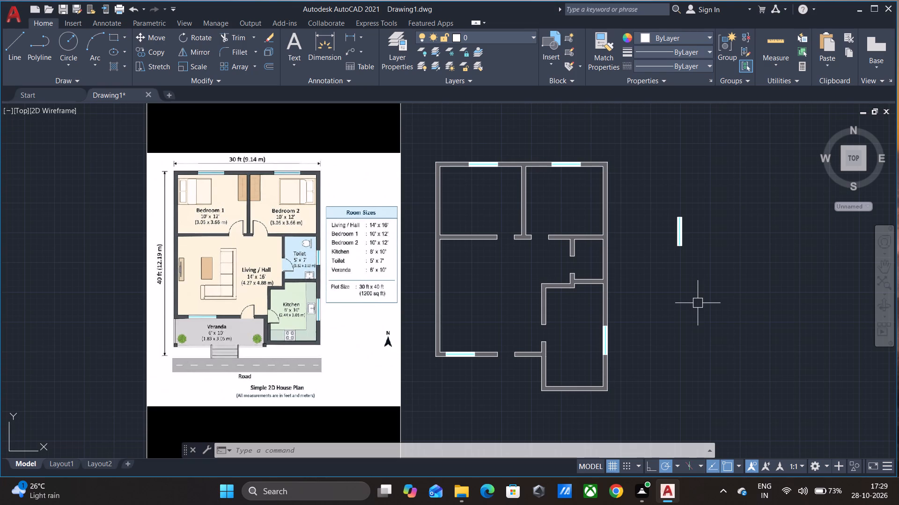
pyautogui.press('l')
pyautogui.press('Return')
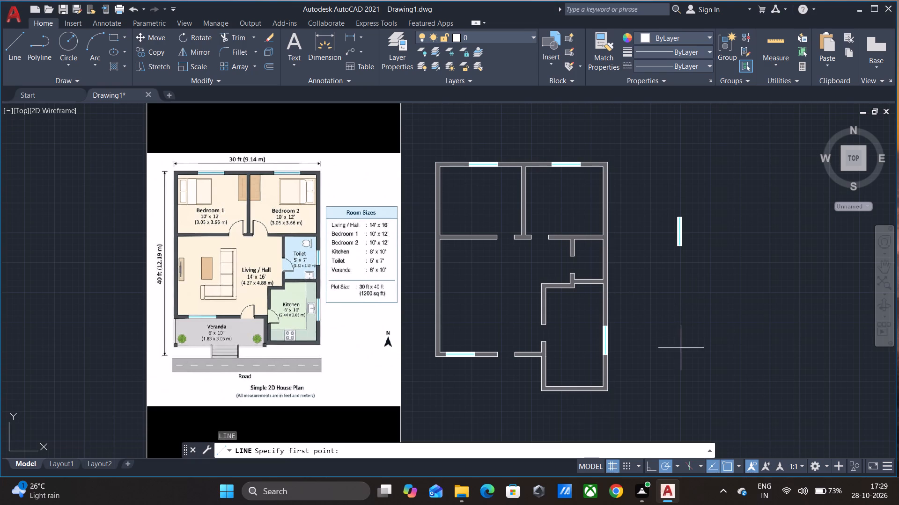
pyautogui.click(679, 352)
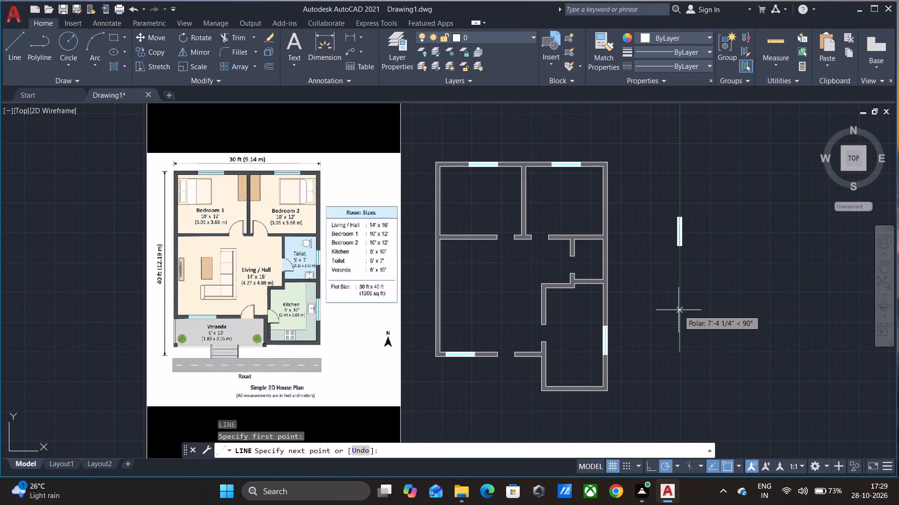
pyautogui.write("3'")
pyautogui.press('Return')
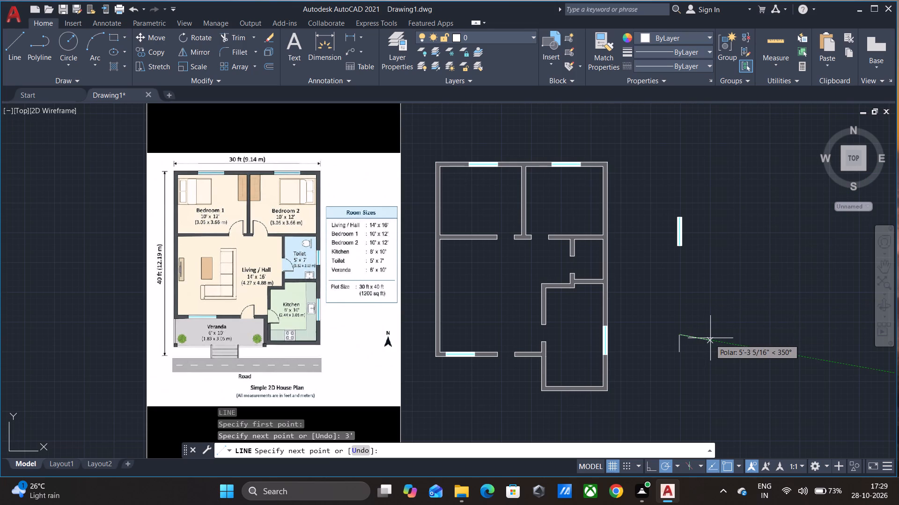
pyautogui.press('9')
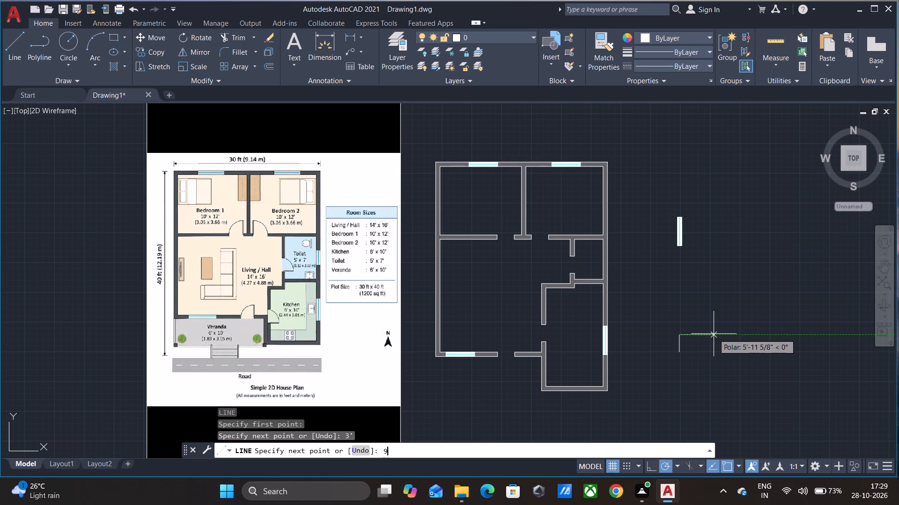
pyautogui.hotkey('shift', '"')
pyautogui.press('Return')
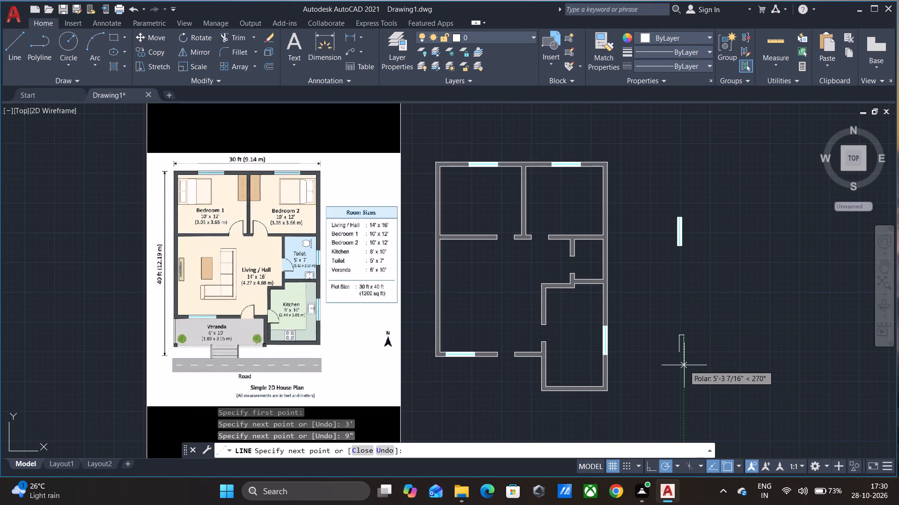
pyautogui.write("3'")
pyautogui.press('Return')
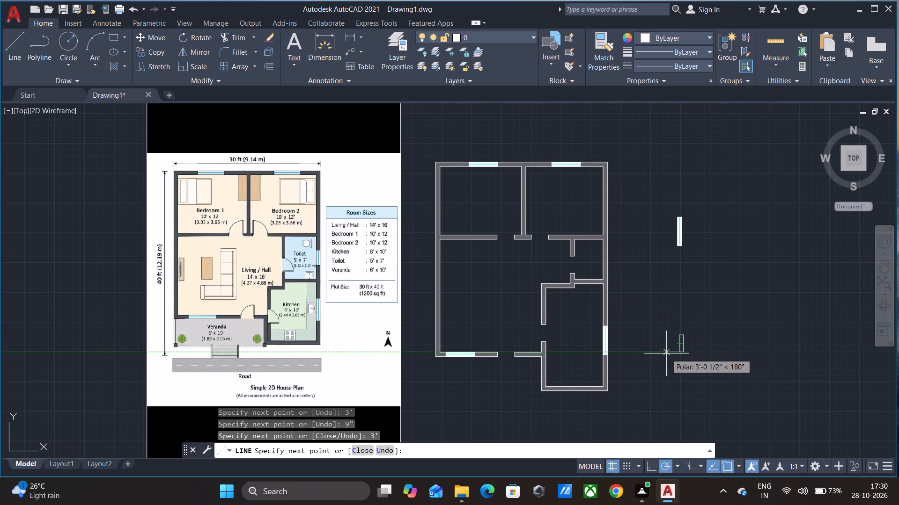
pyautogui.press('9')
pyautogui.hotkey('shift', '"')
pyautogui.press('Return')
pyautogui.press('space')
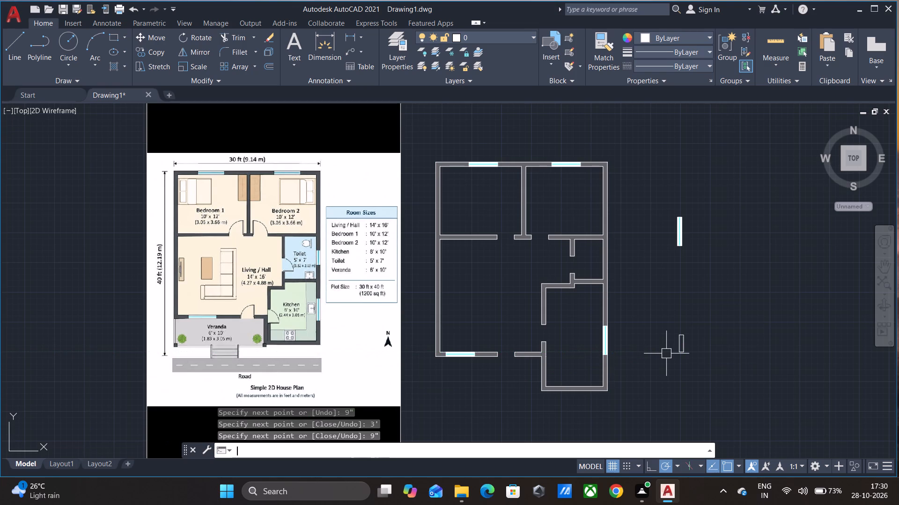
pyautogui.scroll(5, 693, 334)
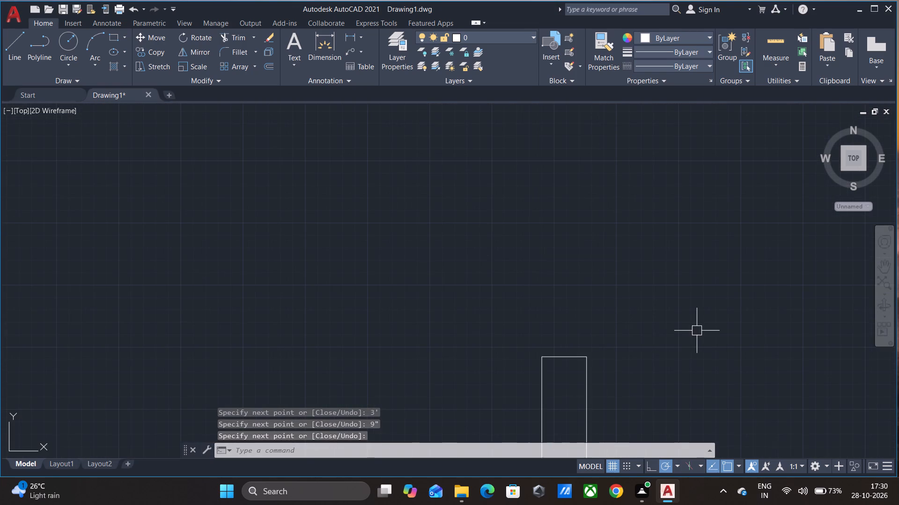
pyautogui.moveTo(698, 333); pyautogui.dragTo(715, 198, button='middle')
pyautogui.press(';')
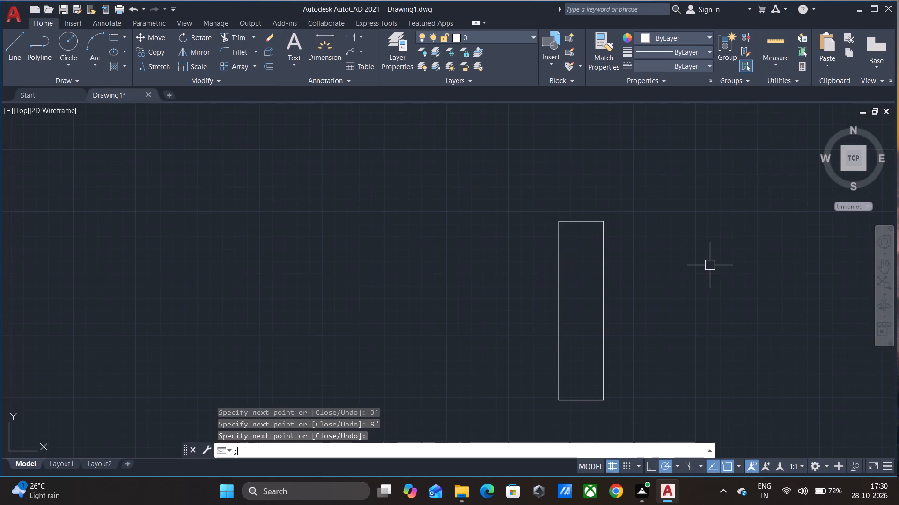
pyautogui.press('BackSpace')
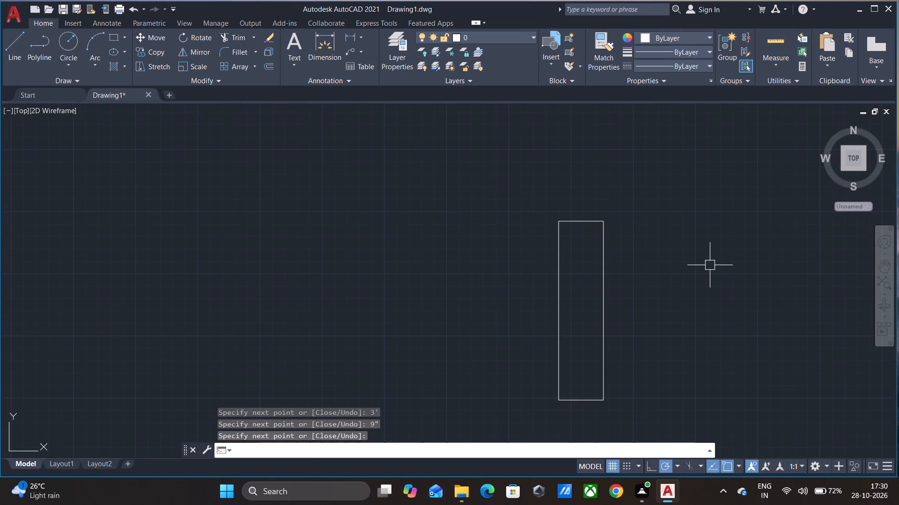
# Draw a vertical line from the midpoint of the rectangle's top edge down to just past its bottom edge.
pyautogui.press('l')
pyautogui.press('Return')
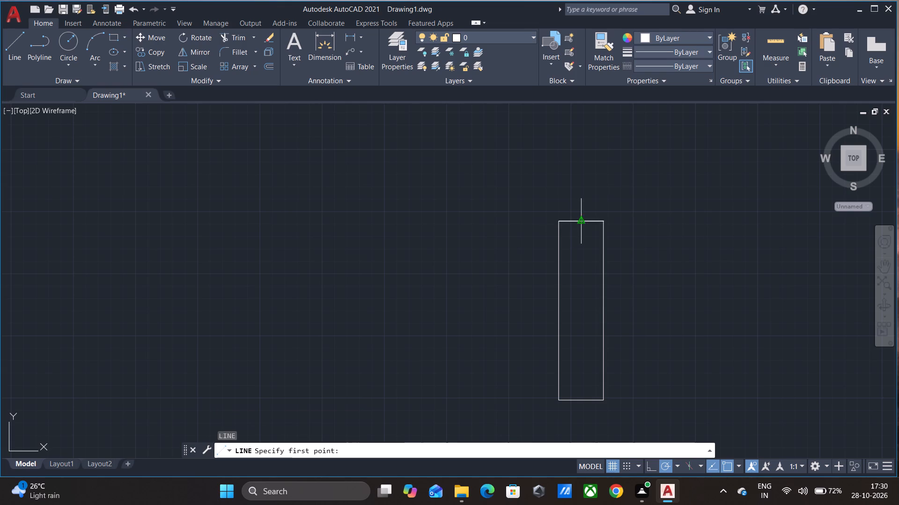
pyautogui.click(581, 223)
pyautogui.click(584, 420)
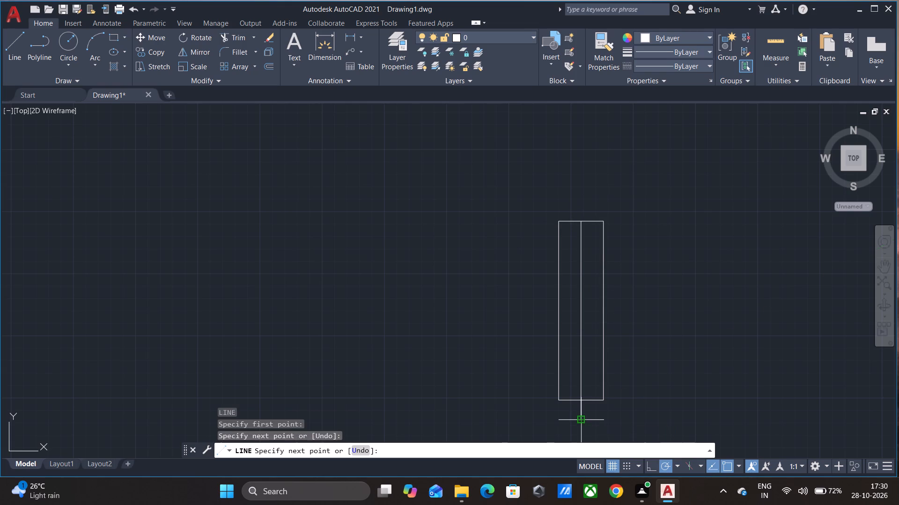
pyautogui.press('Escape')
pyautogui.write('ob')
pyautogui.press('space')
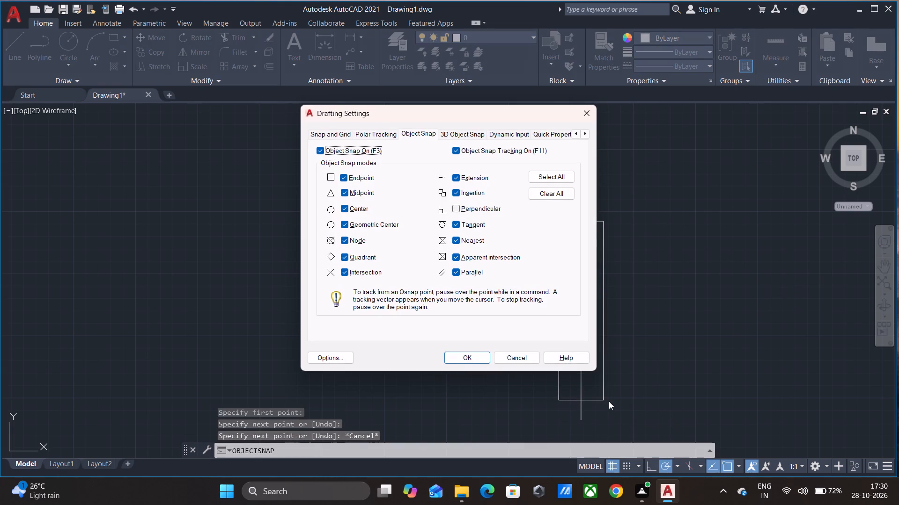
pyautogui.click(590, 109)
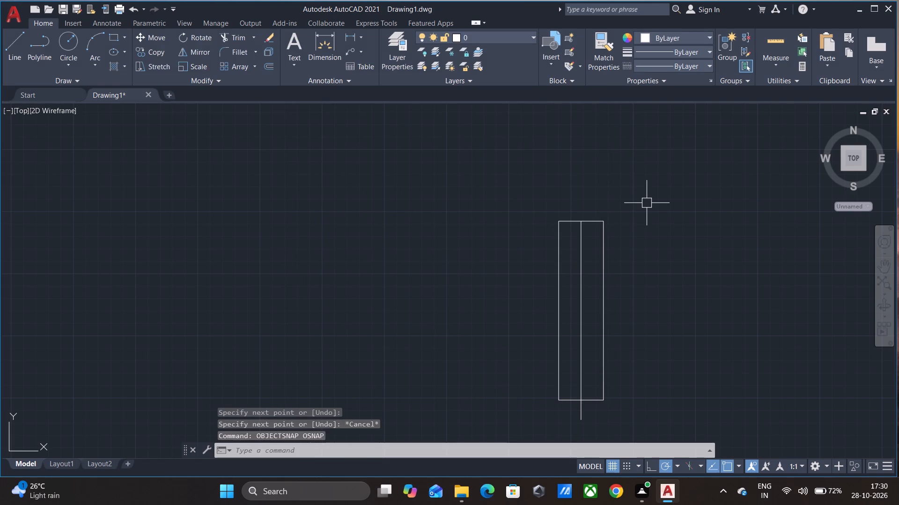
# Offset the vertical centre line 1" to each side and end the offsetting.
pyautogui.write('o')
pyautogui.press('space')
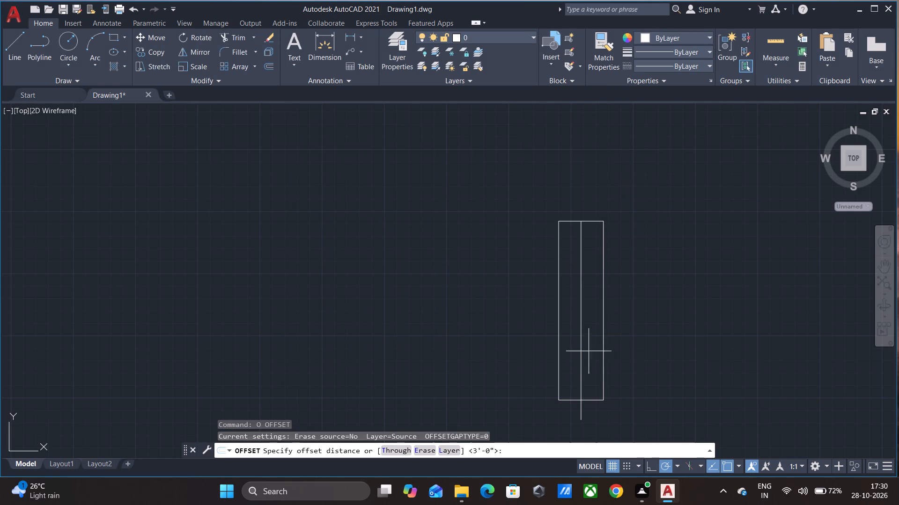
pyautogui.write('1"')
pyautogui.press('Return')
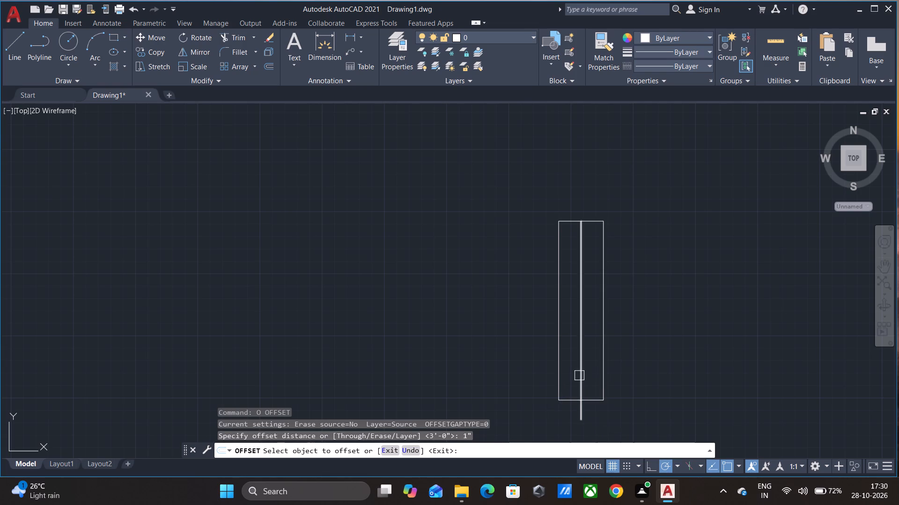
pyautogui.moveTo(580, 375); pyautogui.dragTo(575, 375)
pyautogui.click(567, 378)
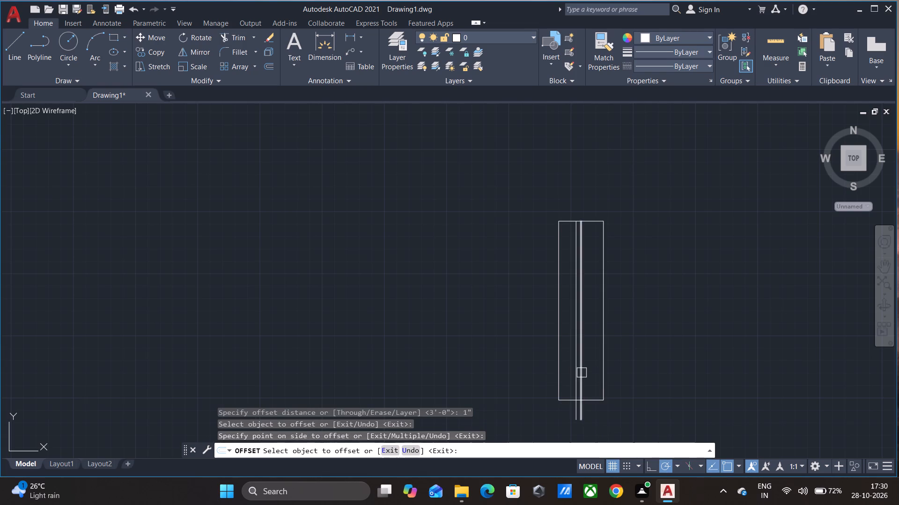
pyautogui.click(582, 373)
pyautogui.click(596, 368)
pyautogui.press('Escape')
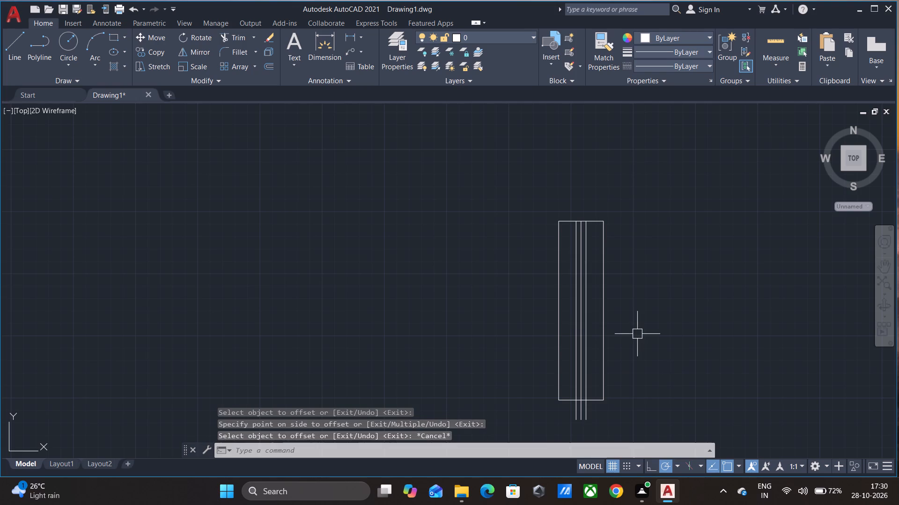
# Trim the three vertical lines where they stick out below the rectangle's bottom edge.
pyautogui.write('tr')
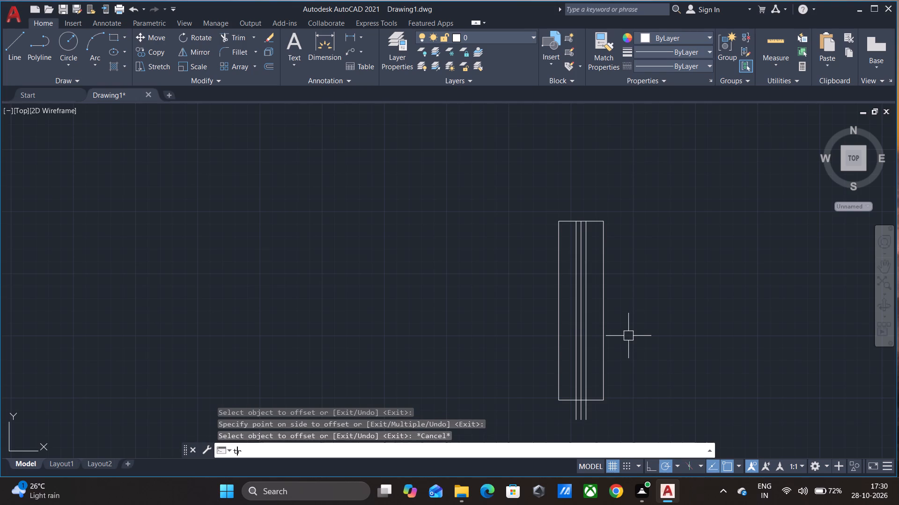
pyautogui.press('space')
pyautogui.press('space')
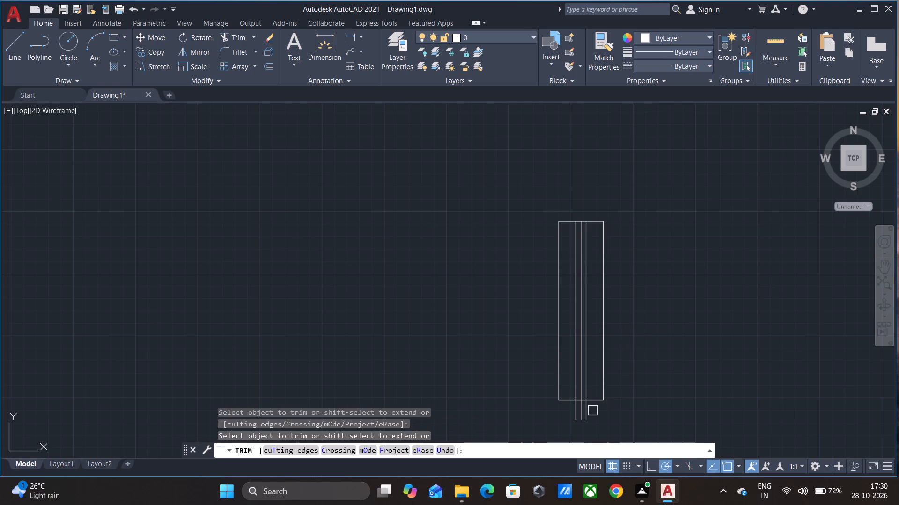
pyautogui.click(591, 411)
pyautogui.click(573, 413)
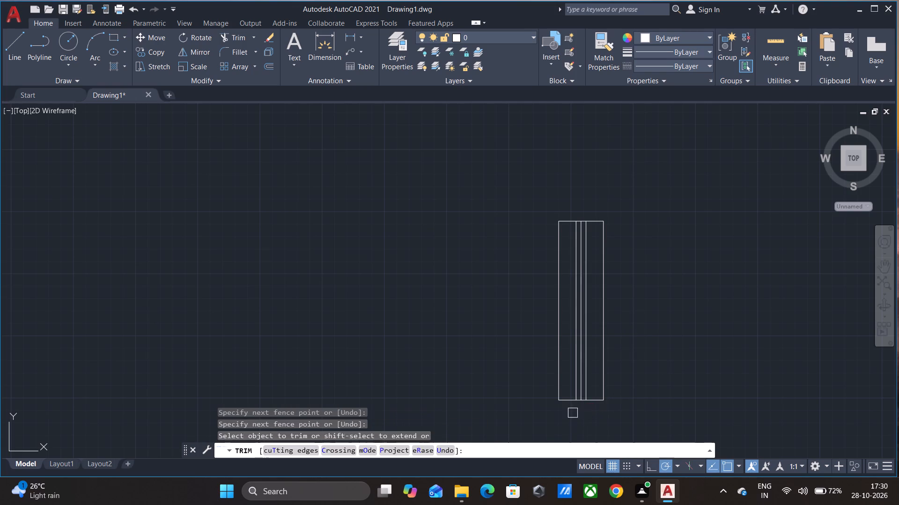
pyautogui.press('Escape')
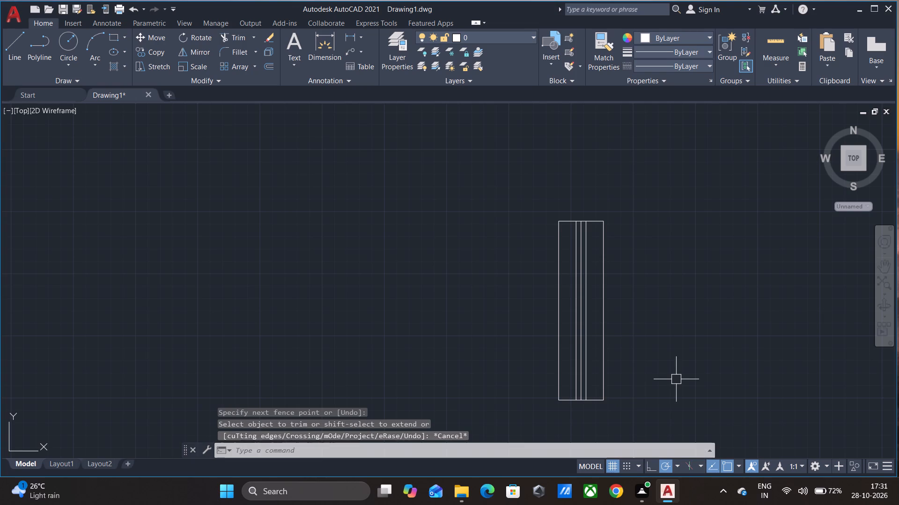
# Delete the middle one of the three inner vertical lines.
pyautogui.scroll(3, 574, 308)
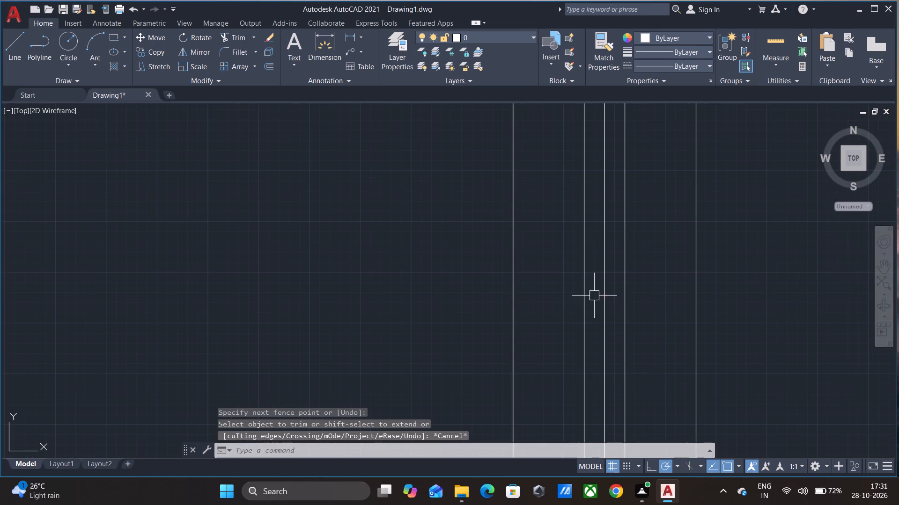
pyautogui.click(605, 293)
pyautogui.scroll(-3, 604, 293)
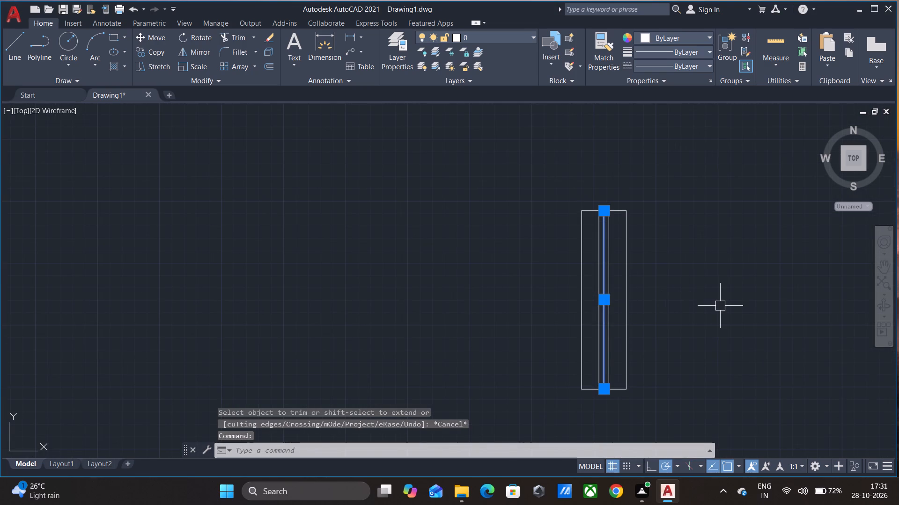
pyautogui.press('Delete')
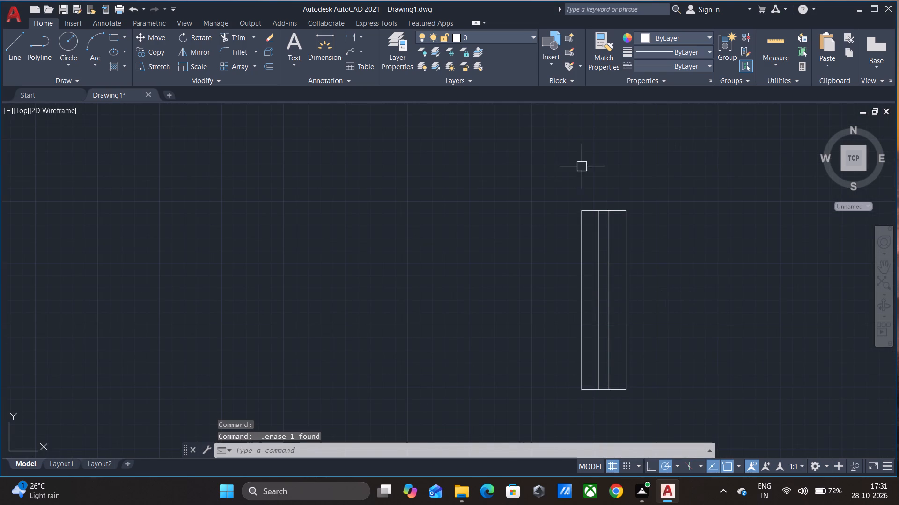
# Select the whole rectangle with its two inner lines and join them.
pyautogui.click(546, 190)
pyautogui.click(694, 400)
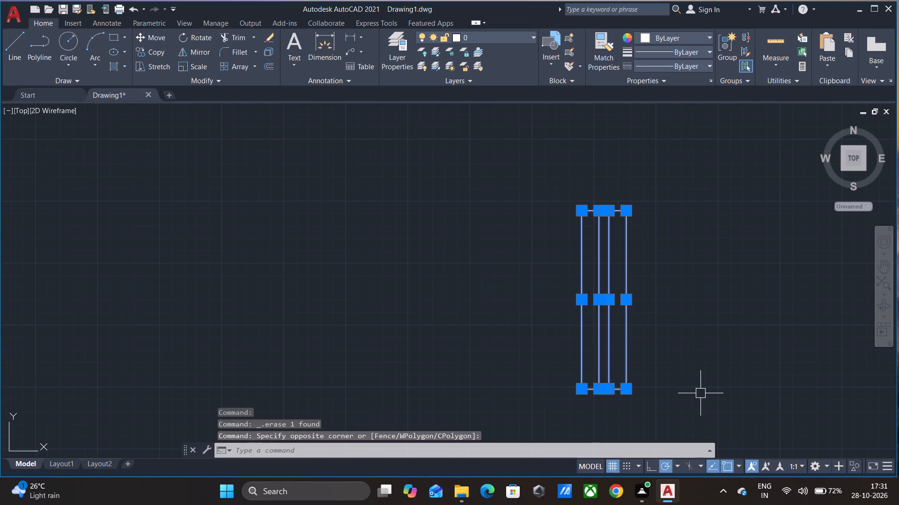
pyautogui.press('j')
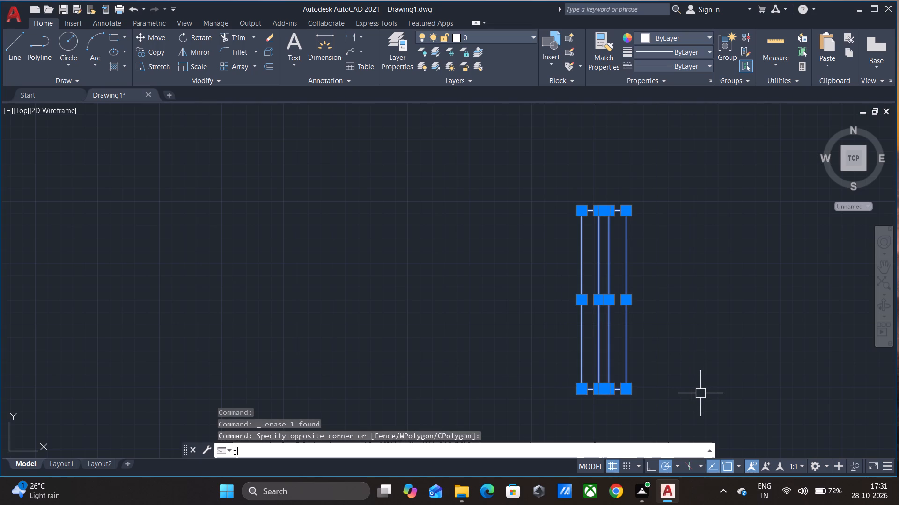
pyautogui.press('Return')
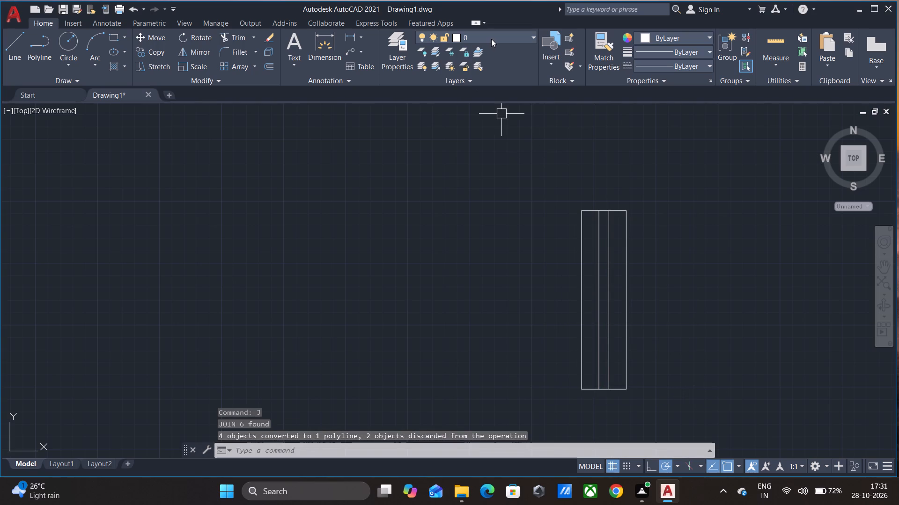
# Fill the two outer strips of the rectangle with a solid white hatch.
pyautogui.click(491, 39)
pyautogui.click(515, 34)
pyautogui.click(115, 69)
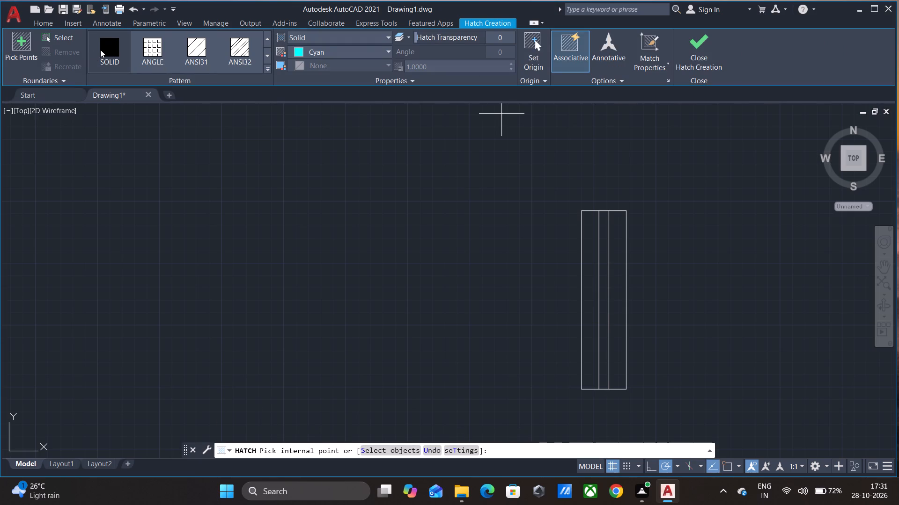
pyautogui.click(100, 50)
pyautogui.click(358, 51)
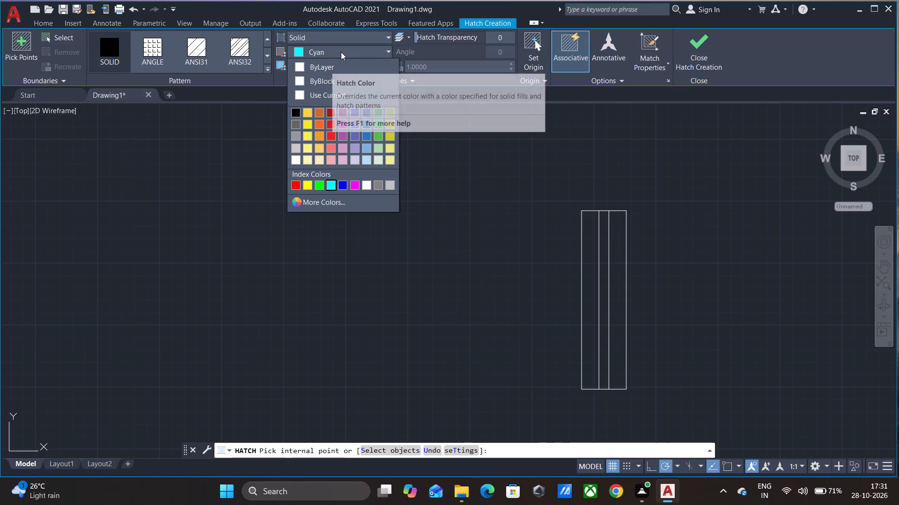
pyautogui.click(364, 181)
pyautogui.click(592, 238)
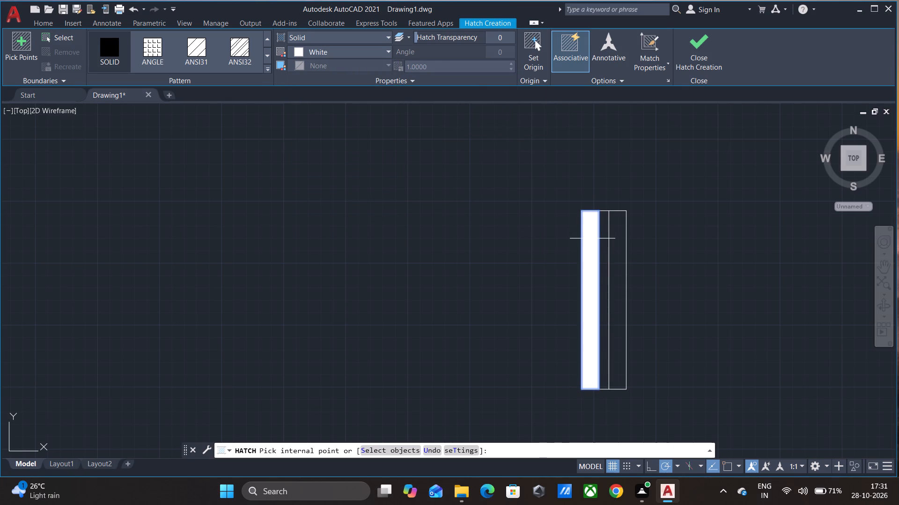
pyautogui.click(343, 50)
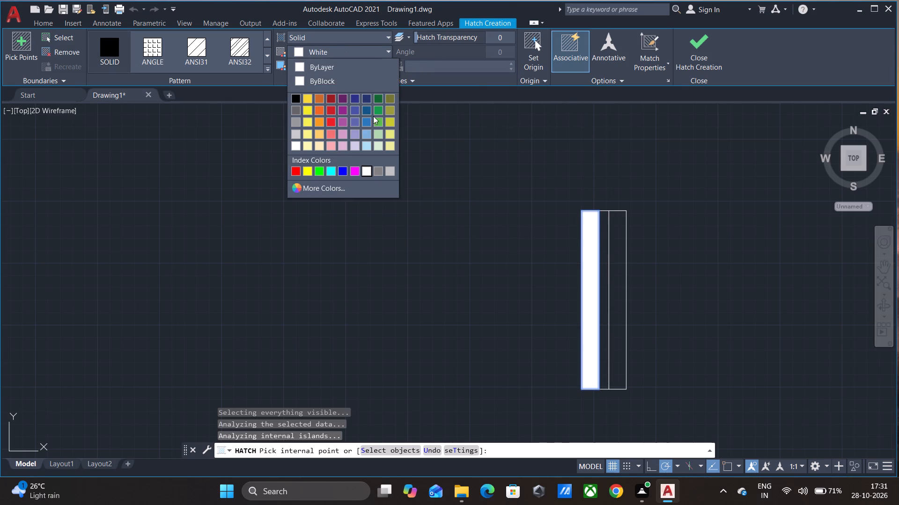
pyautogui.click(368, 172)
pyautogui.click(612, 246)
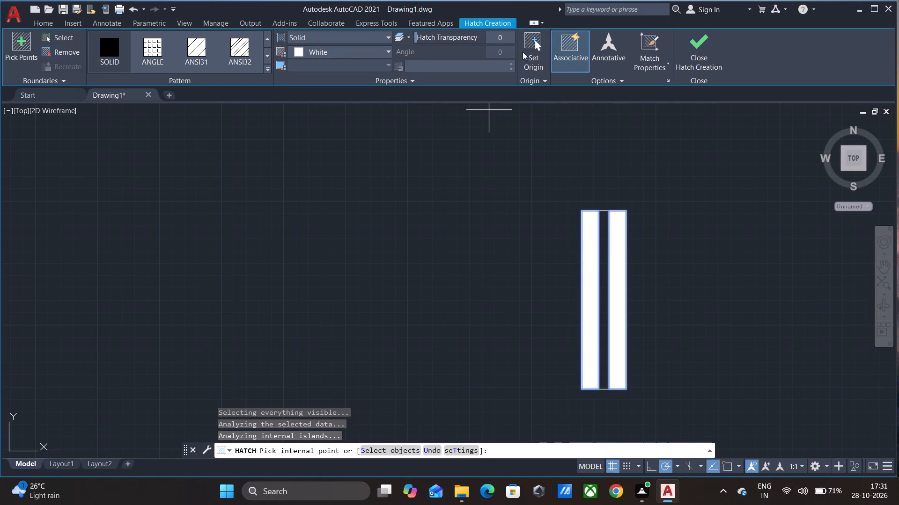
pyautogui.click(687, 53)
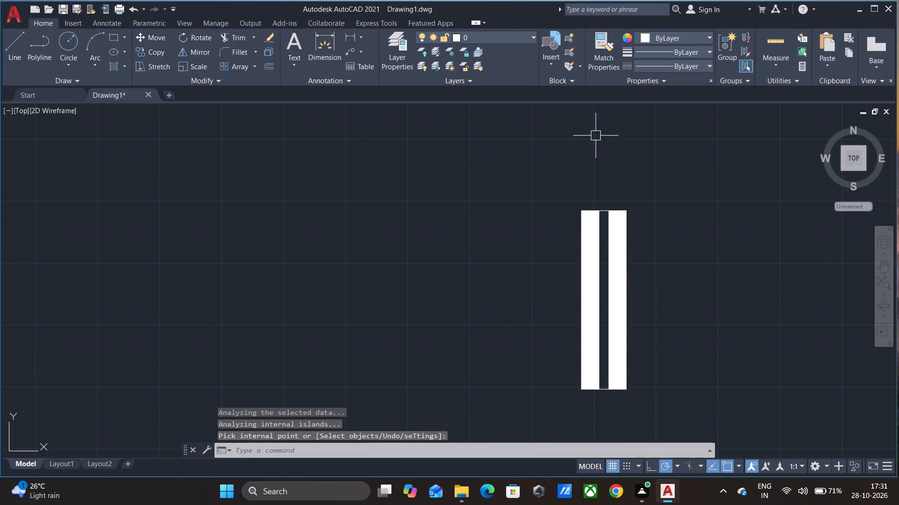
# Fill the narrow middle strip of the rectangle with a solid cyan hatch.
pyautogui.click(113, 73)
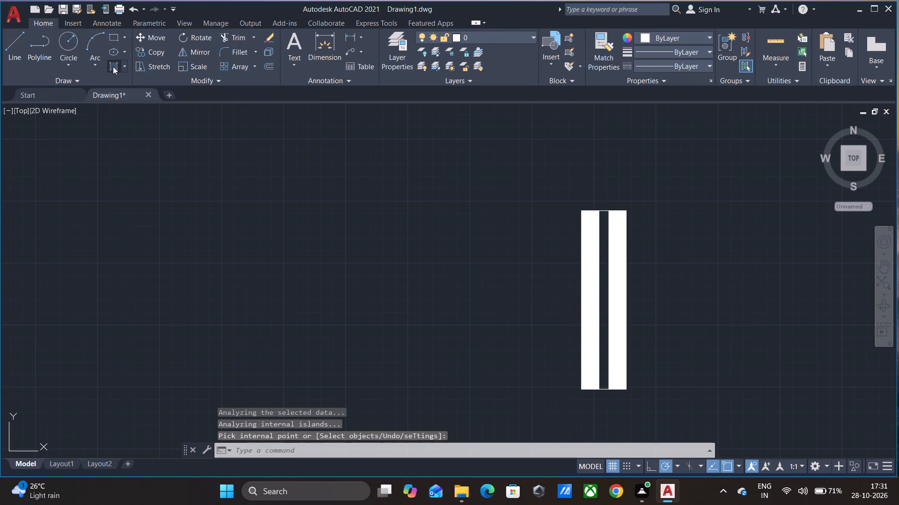
pyautogui.click(114, 65)
pyautogui.click(117, 49)
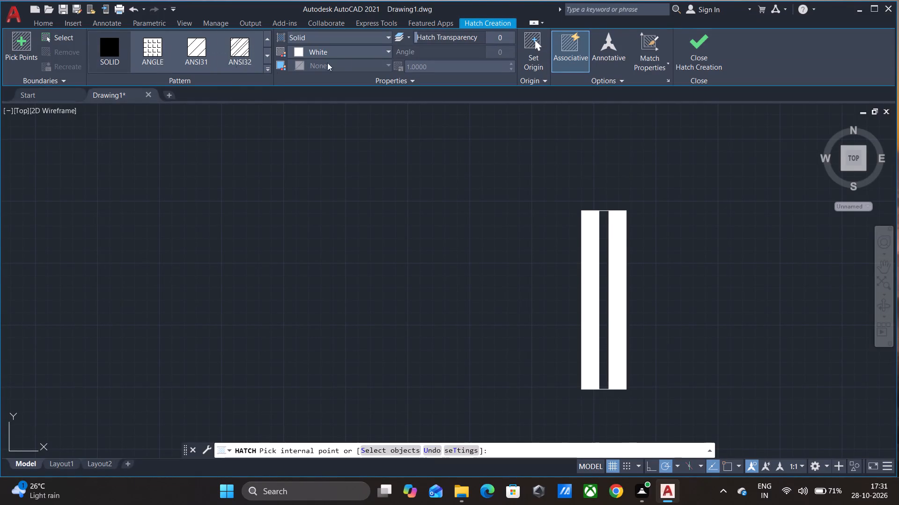
pyautogui.click(357, 52)
pyautogui.click(331, 181)
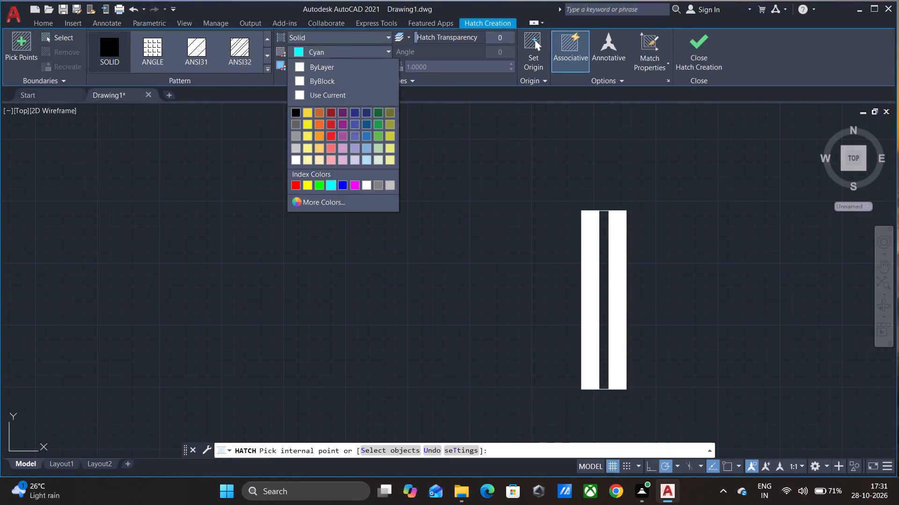
pyautogui.click(602, 245)
pyautogui.click(707, 50)
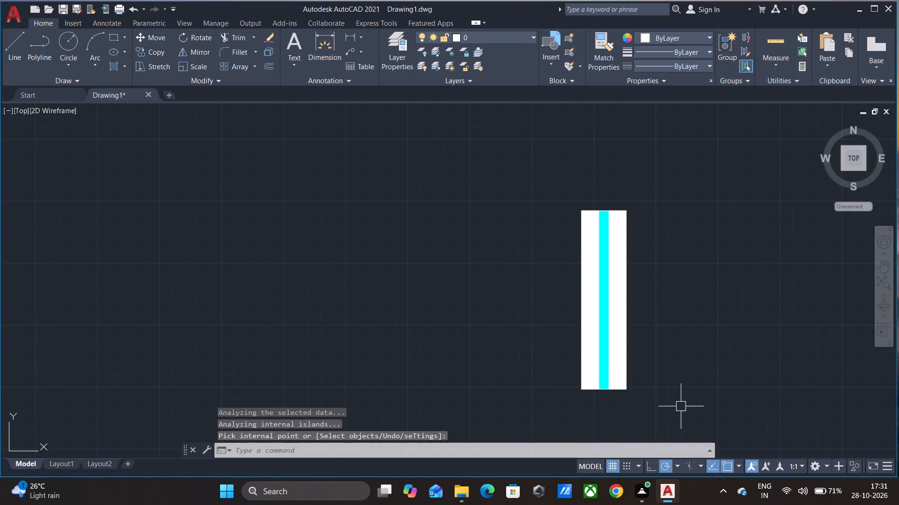
# Copy the new 3' window symbol by its upper-right corner into the toilet's right-hand outer wall and end the copying.
pyautogui.click(646, 409)
pyautogui.click(520, 162)
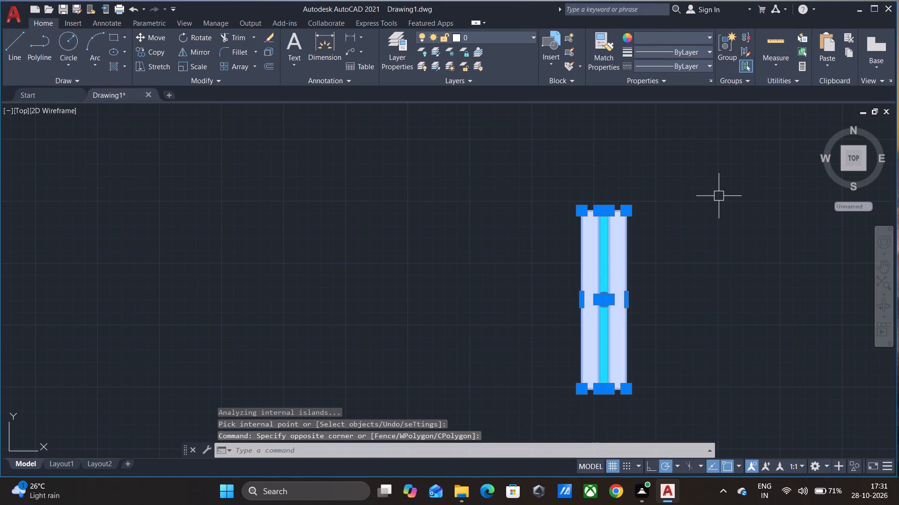
pyautogui.press('c')
pyautogui.click(255, 339)
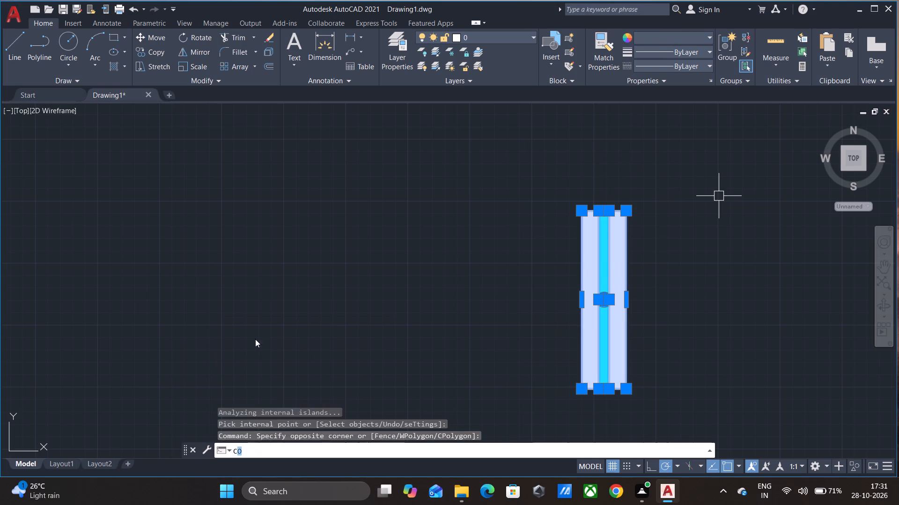
pyautogui.click(621, 213)
pyautogui.scroll(-6, 629, 215)
pyautogui.moveTo(586, 176); pyautogui.dragTo(578, 248, button='middle')
pyautogui.scroll(5, 544, 209)
pyautogui.click(557, 185)
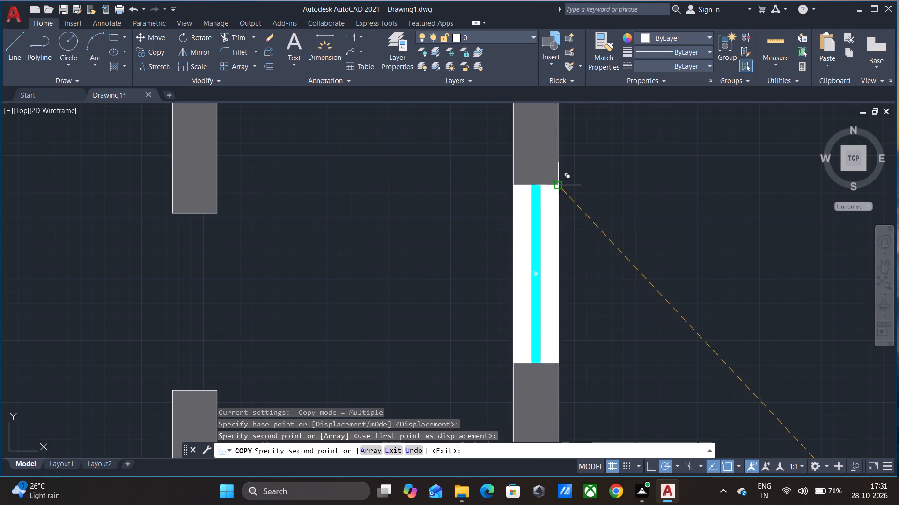
pyautogui.scroll(-4, 604, 196)
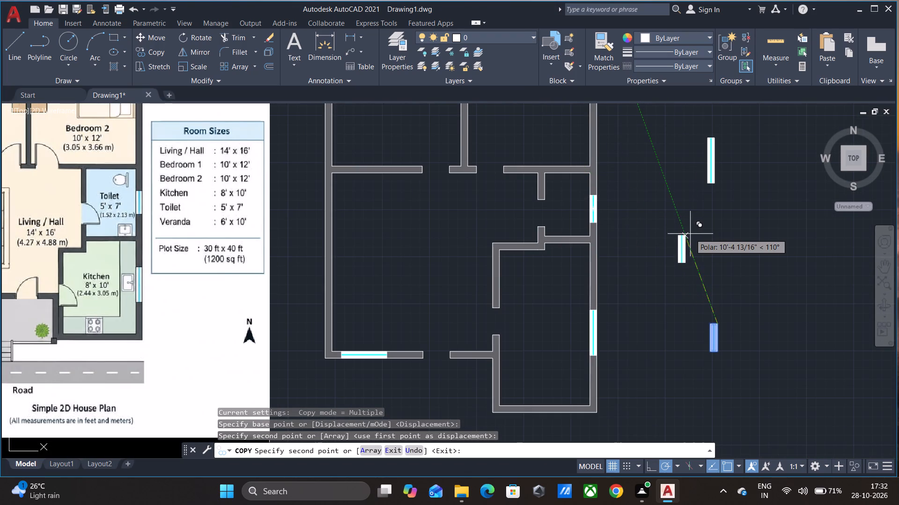
pyautogui.press('Escape')
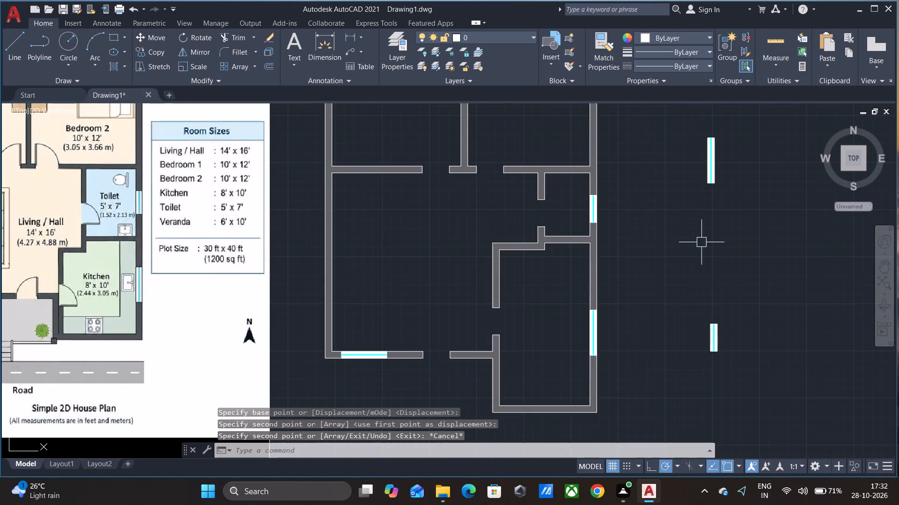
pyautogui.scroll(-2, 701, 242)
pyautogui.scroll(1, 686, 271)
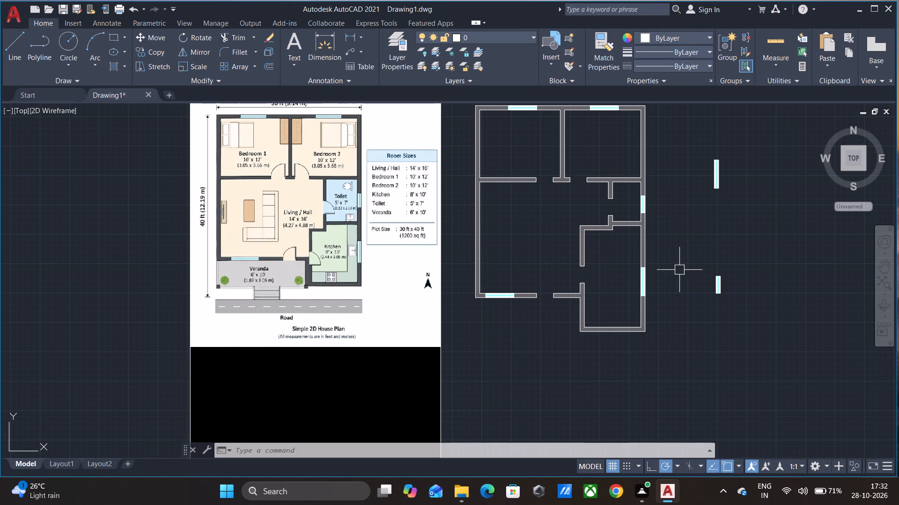
# Draw a roughly horizontal counter line across the kitchen between its side walls, a little above the bottom wall.
pyautogui.click(16, 41)
pyautogui.scroll(2, 603, 313)
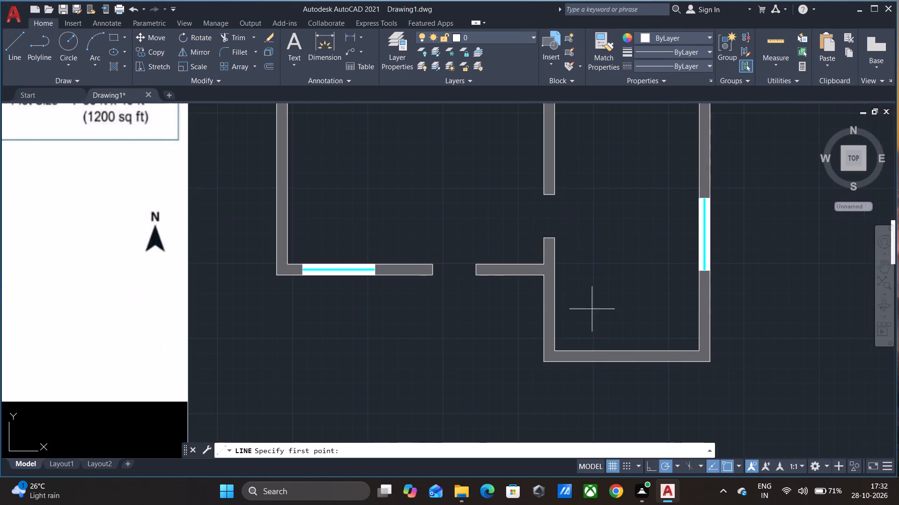
pyautogui.click(556, 310)
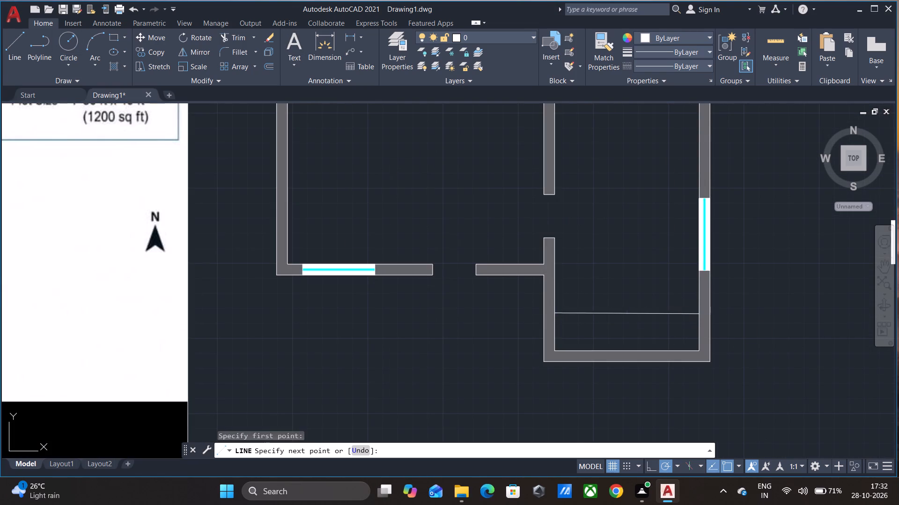
pyautogui.click(695, 314)
pyautogui.scroll(-2, 699, 314)
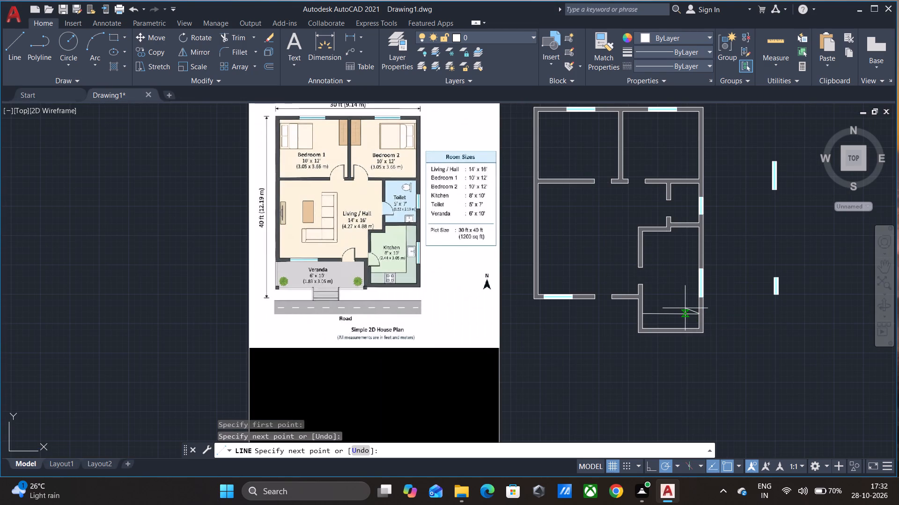
pyautogui.press('space')
# Draw a vertical counter line about 16' long from the kitchen's top wall down past the horizontal counter line, near the window wall.
pyautogui.press('space')
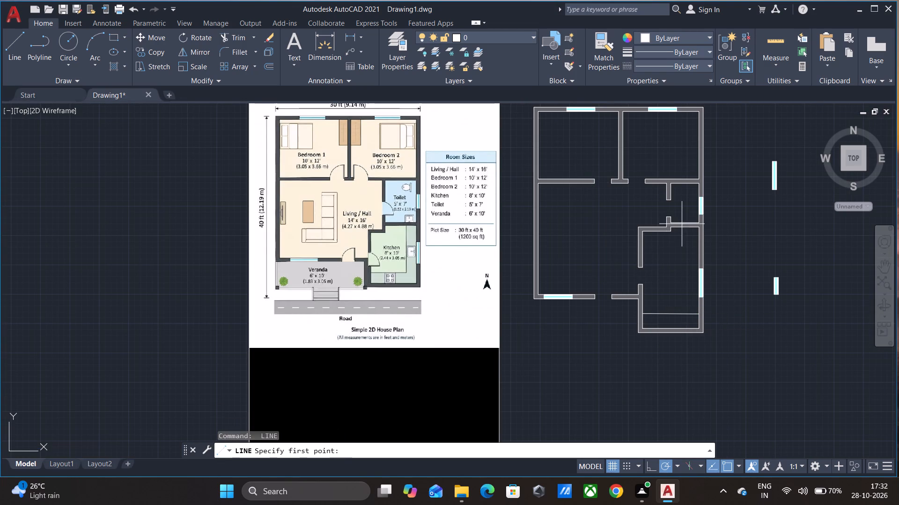
pyautogui.scroll(2, 686, 229)
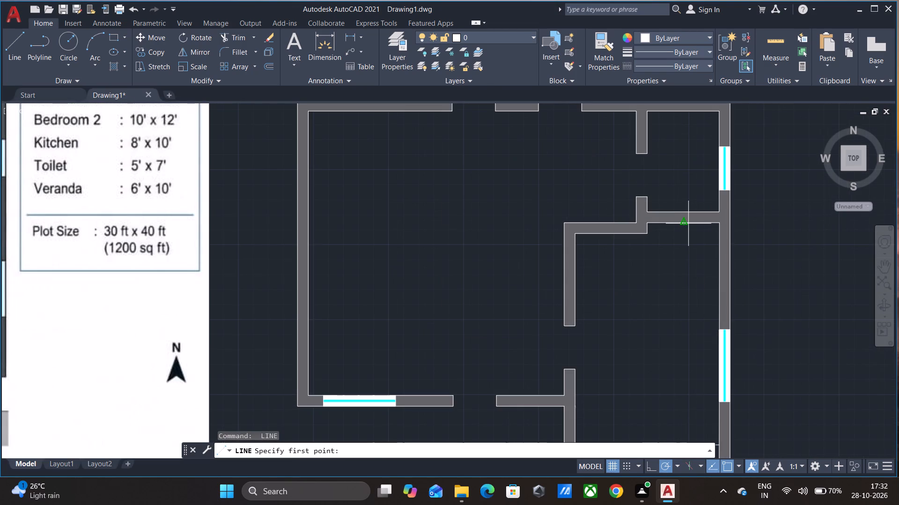
pyautogui.click(688, 224)
pyautogui.scroll(-3, 684, 281)
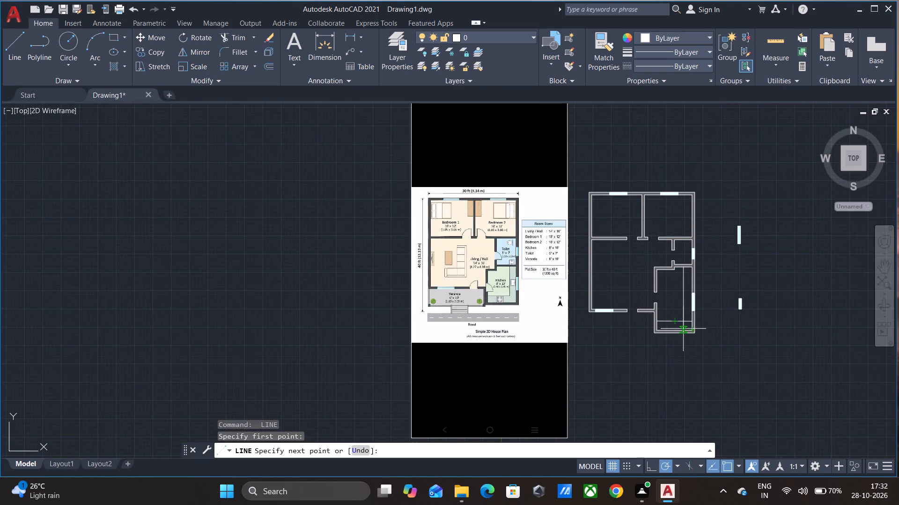
pyautogui.scroll(2, 683, 329)
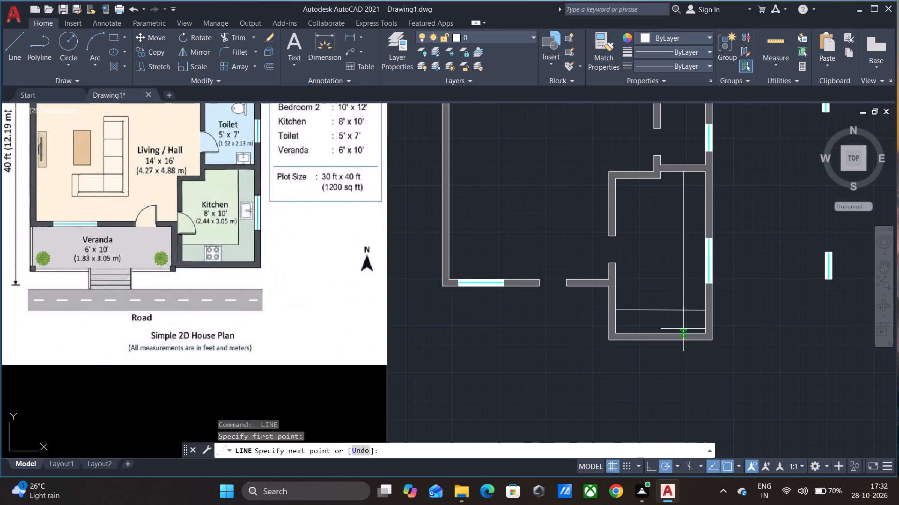
pyautogui.scroll(2, 683, 319)
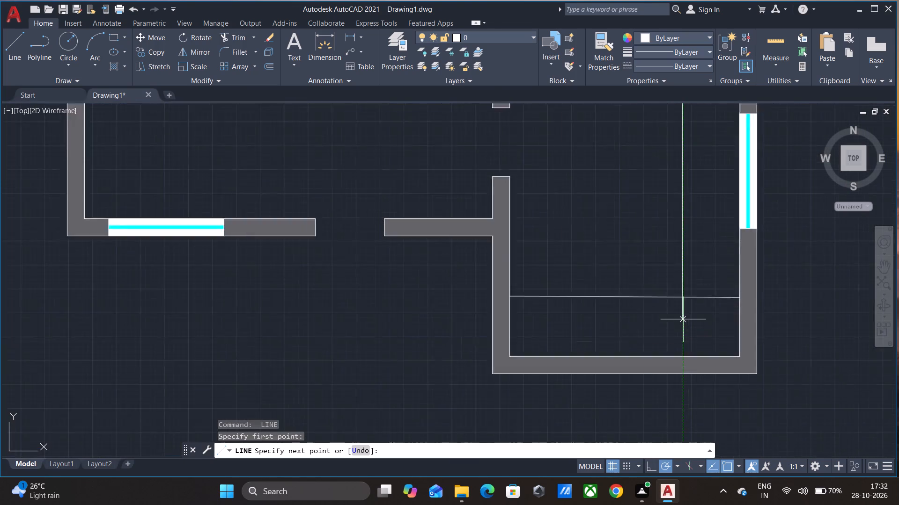
pyautogui.scroll(1, 683, 319)
pyautogui.scroll(-1, 678, 286)
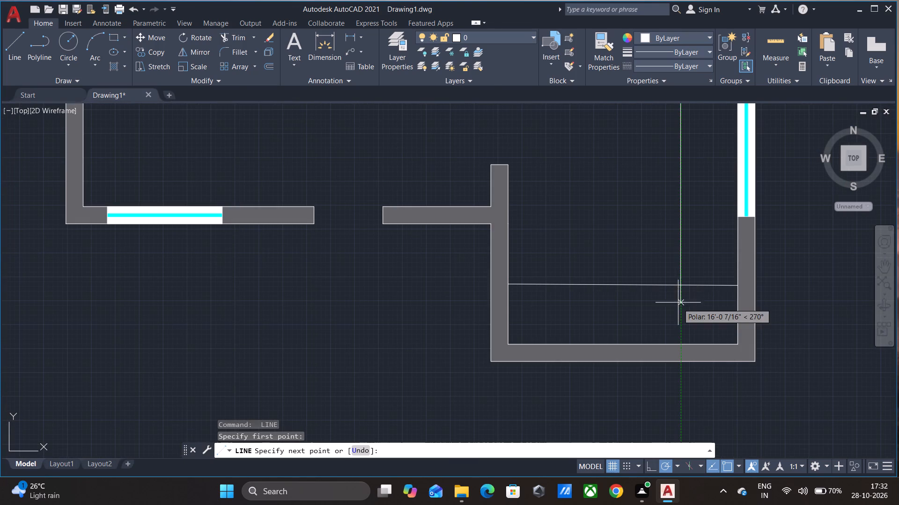
pyautogui.click(677, 304)
pyautogui.press('`')
pyautogui.press('Escape')
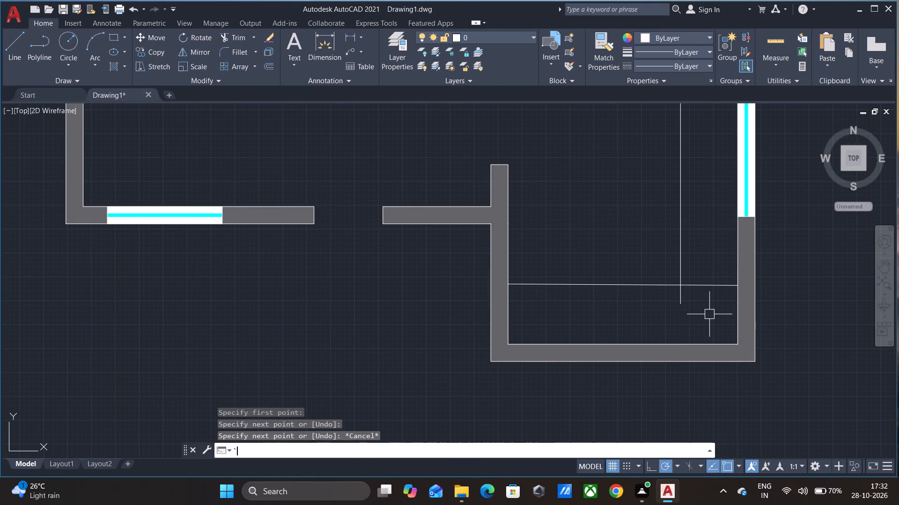
# Trim the overhanging ends of the two kitchen counter lines so they meet at a corner.
pyautogui.write('tr')
pyautogui.press('space')
pyautogui.press('space')
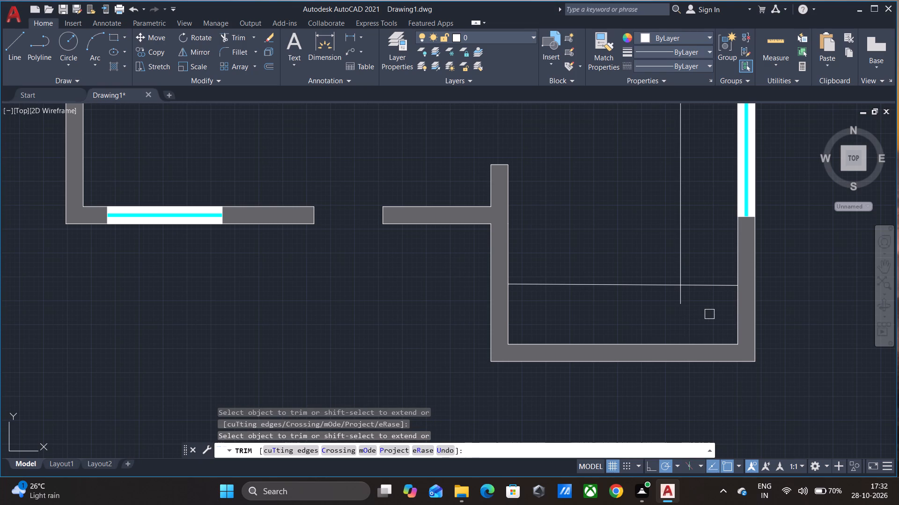
pyautogui.click(682, 299)
pyautogui.click(712, 283)
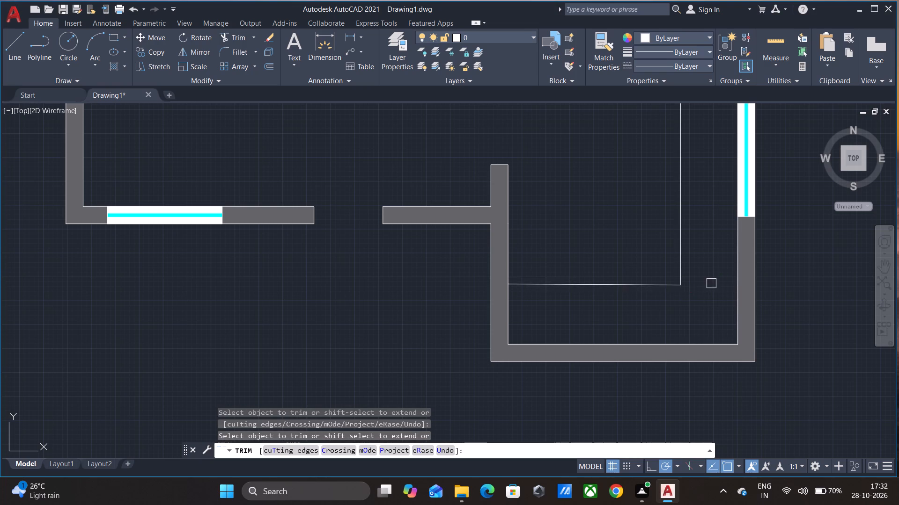
pyautogui.scroll(-3, 711, 283)
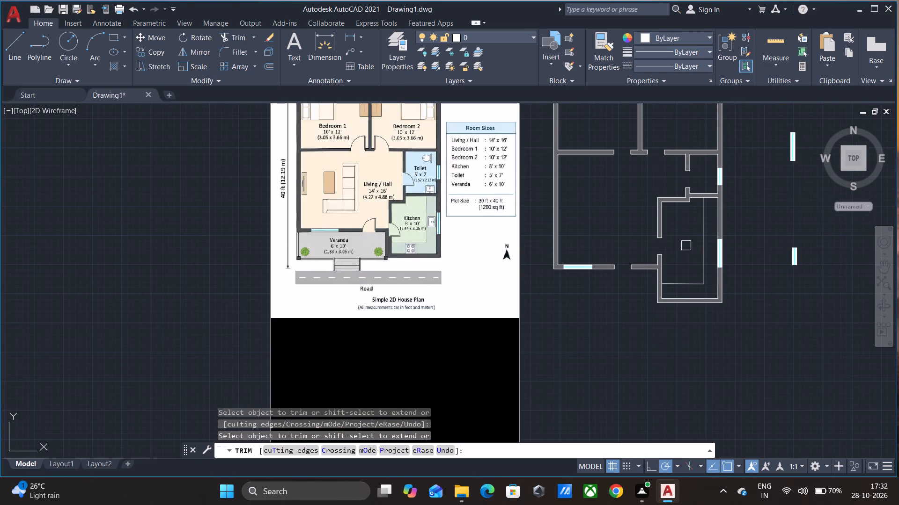
pyautogui.press('Escape')
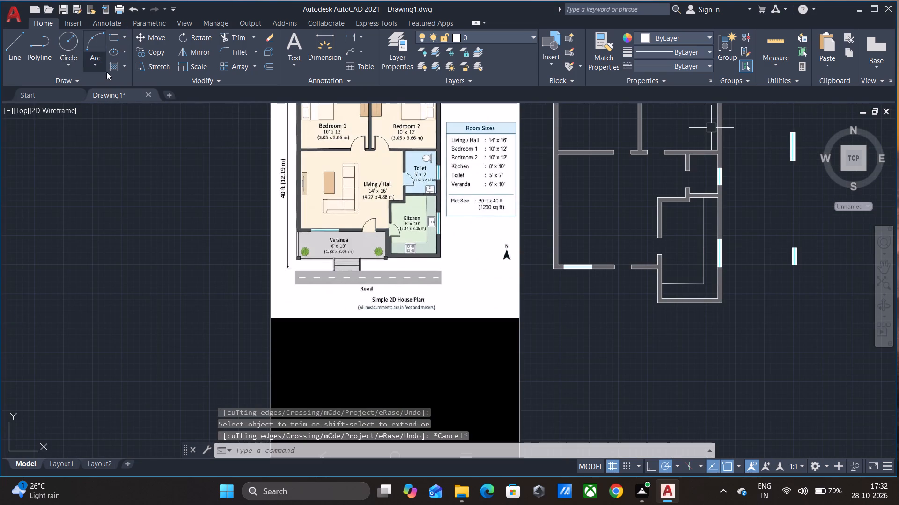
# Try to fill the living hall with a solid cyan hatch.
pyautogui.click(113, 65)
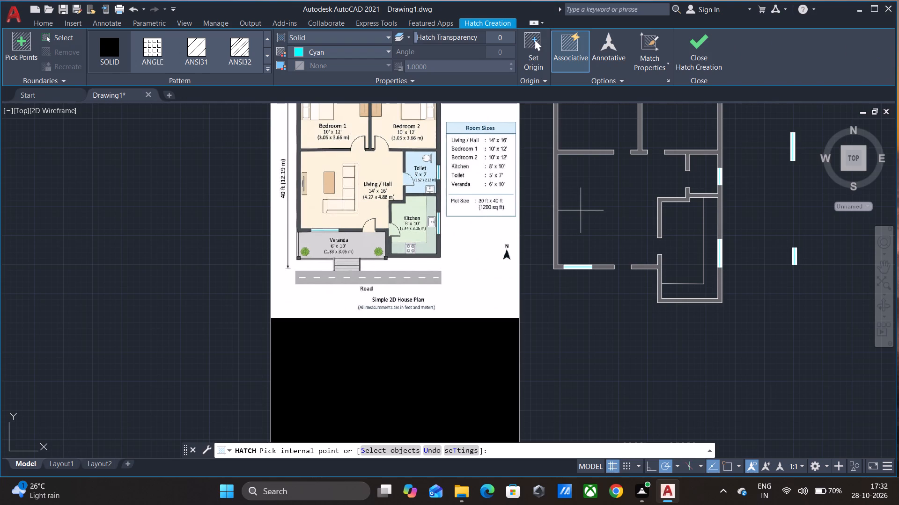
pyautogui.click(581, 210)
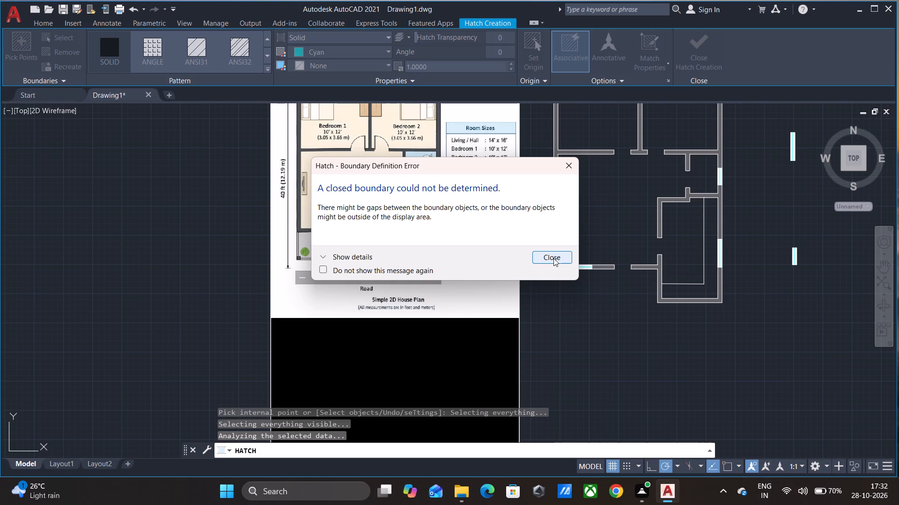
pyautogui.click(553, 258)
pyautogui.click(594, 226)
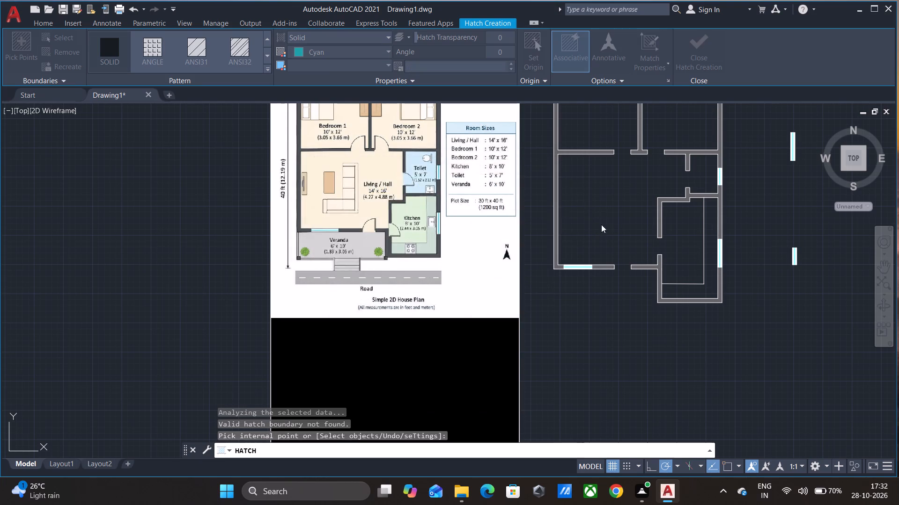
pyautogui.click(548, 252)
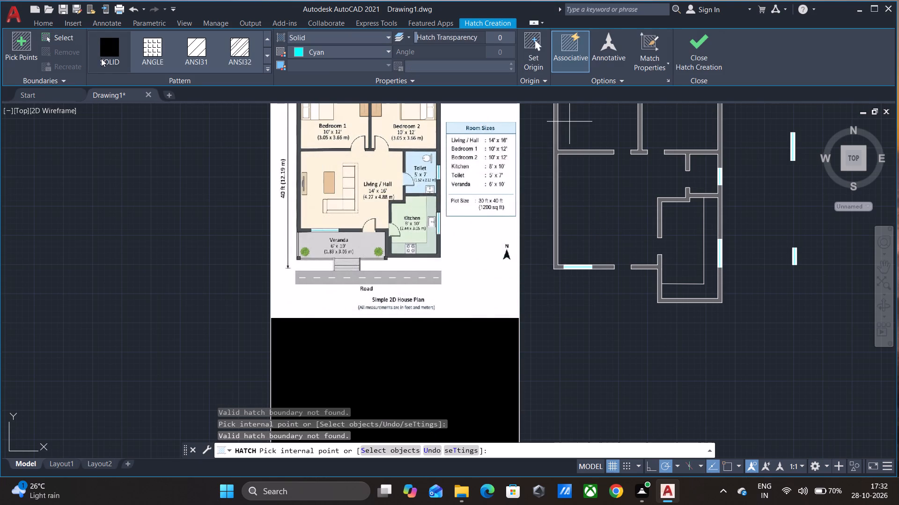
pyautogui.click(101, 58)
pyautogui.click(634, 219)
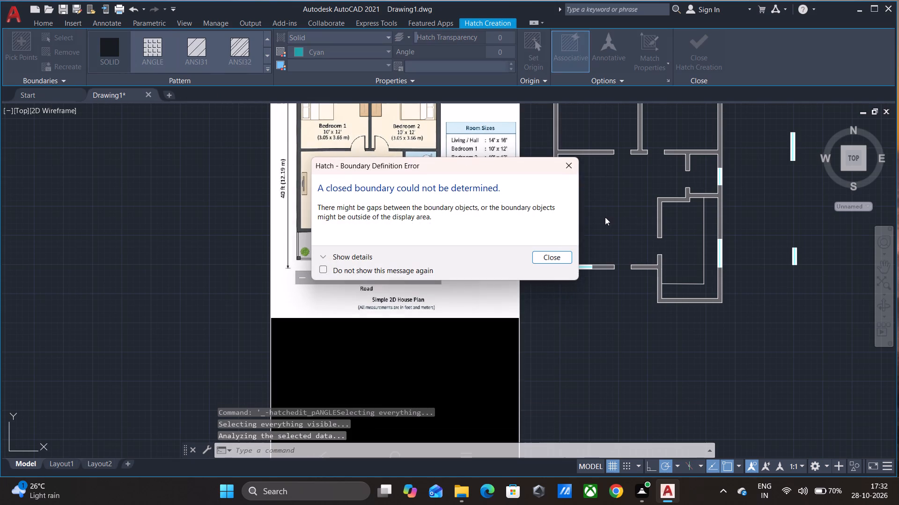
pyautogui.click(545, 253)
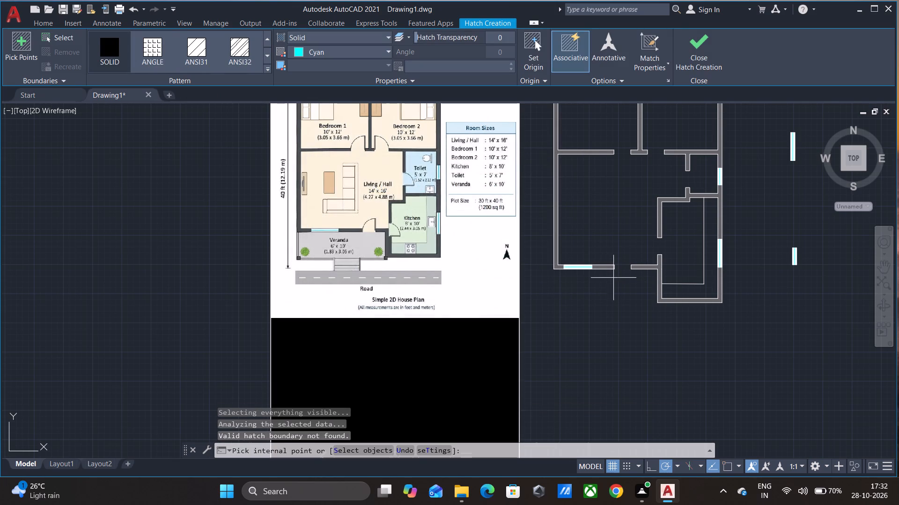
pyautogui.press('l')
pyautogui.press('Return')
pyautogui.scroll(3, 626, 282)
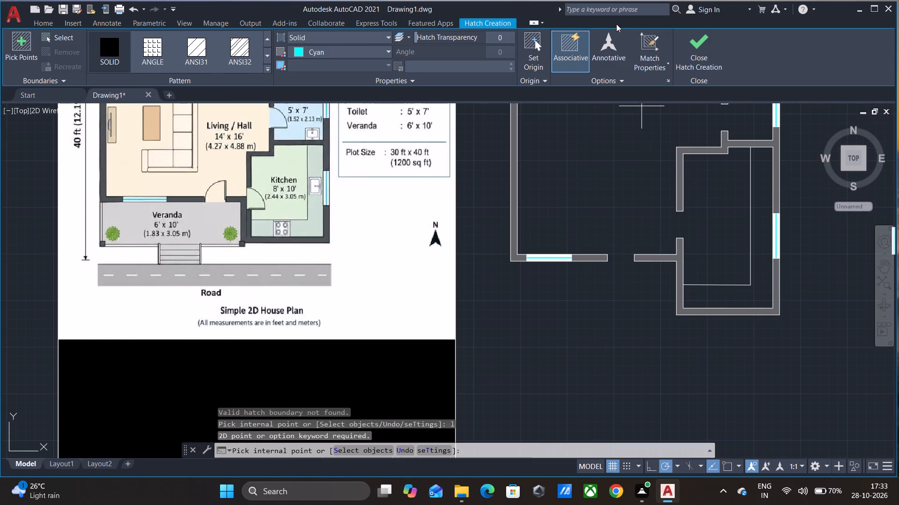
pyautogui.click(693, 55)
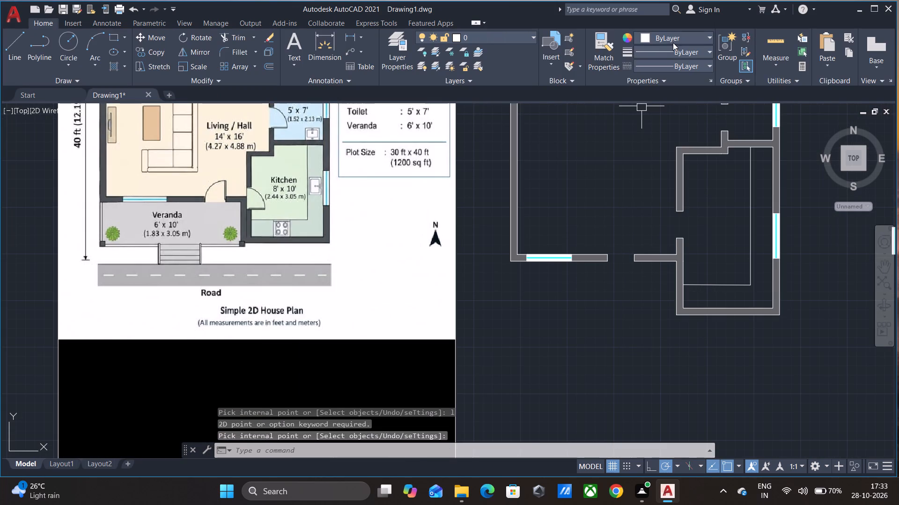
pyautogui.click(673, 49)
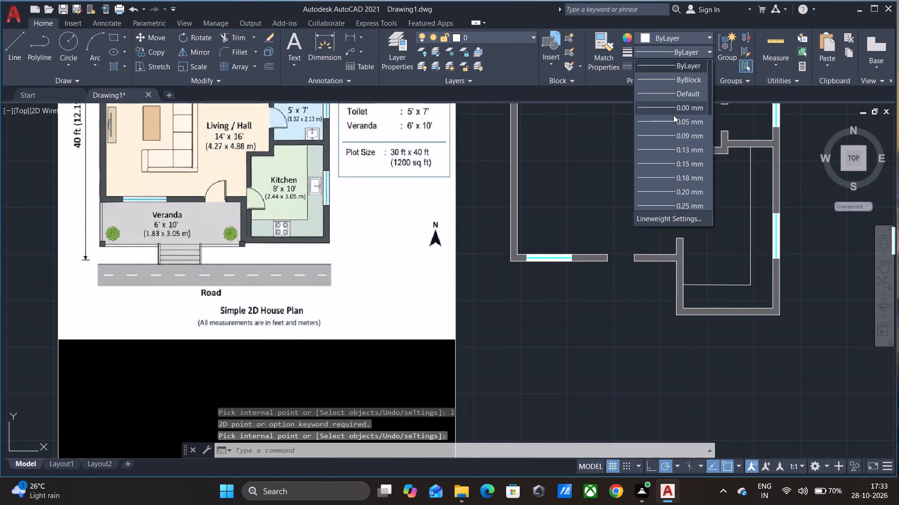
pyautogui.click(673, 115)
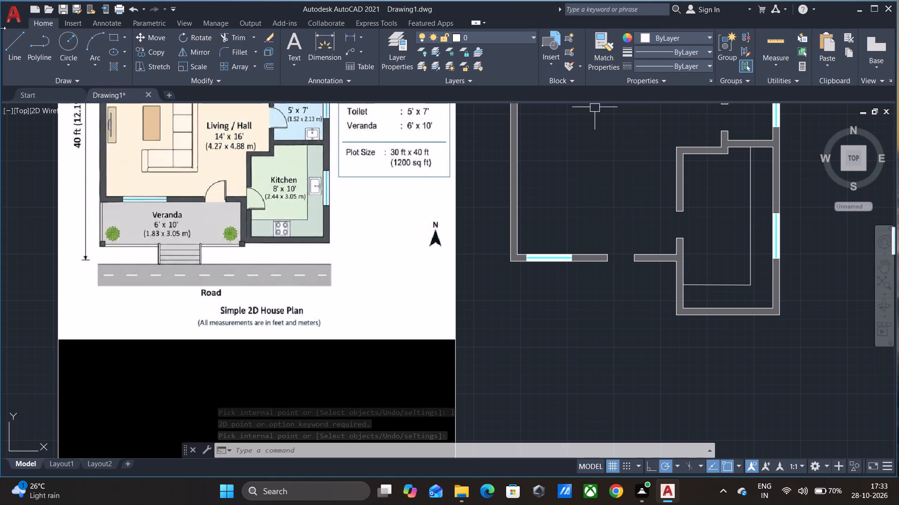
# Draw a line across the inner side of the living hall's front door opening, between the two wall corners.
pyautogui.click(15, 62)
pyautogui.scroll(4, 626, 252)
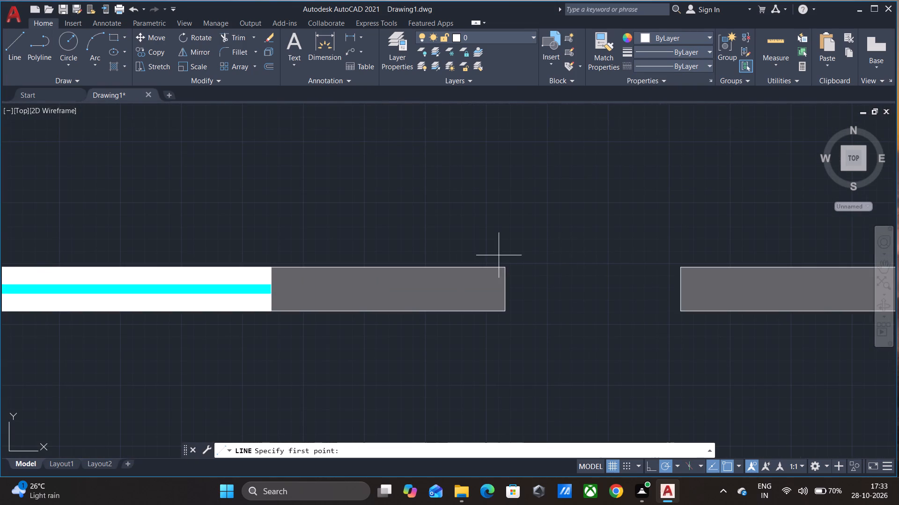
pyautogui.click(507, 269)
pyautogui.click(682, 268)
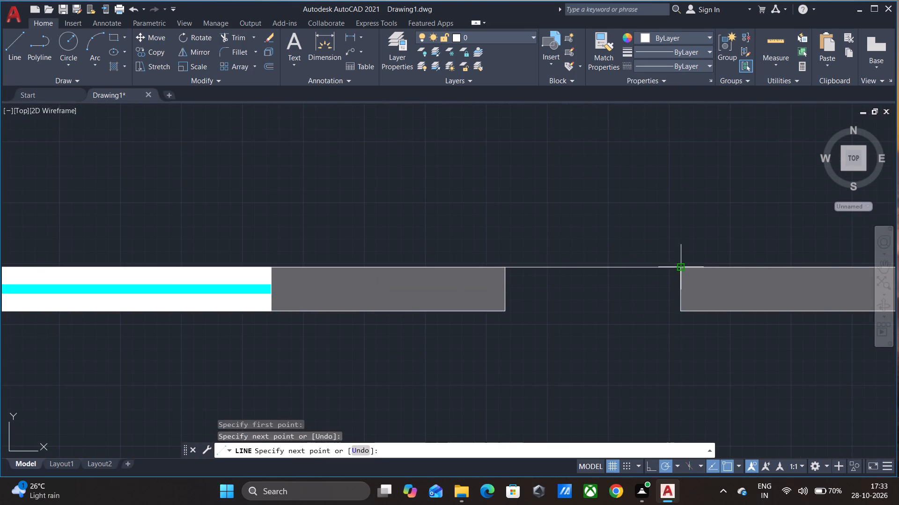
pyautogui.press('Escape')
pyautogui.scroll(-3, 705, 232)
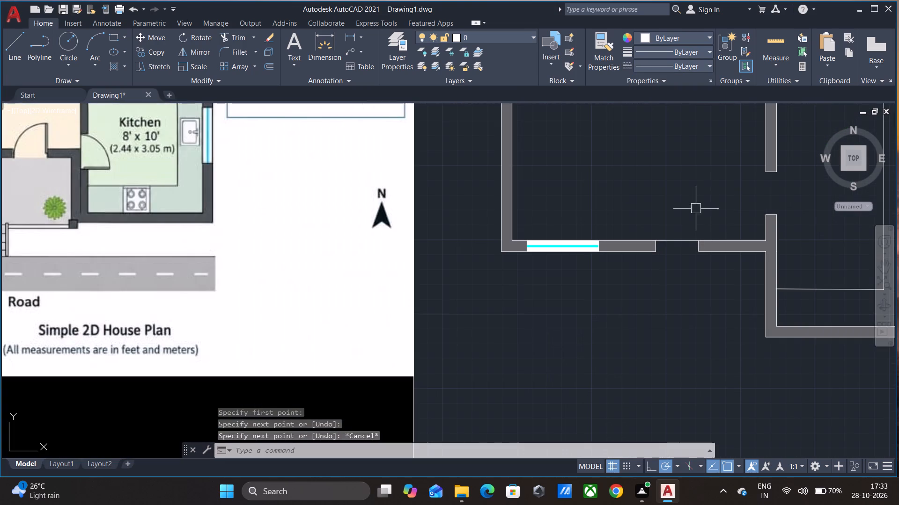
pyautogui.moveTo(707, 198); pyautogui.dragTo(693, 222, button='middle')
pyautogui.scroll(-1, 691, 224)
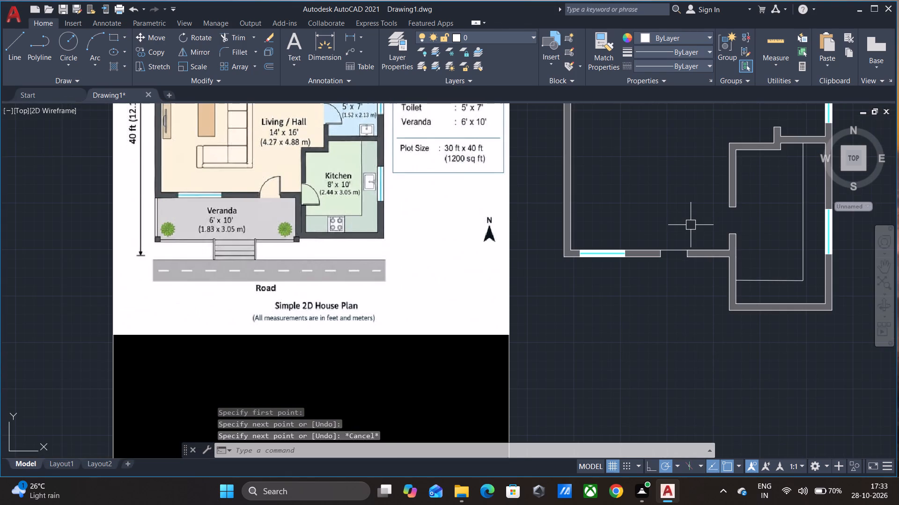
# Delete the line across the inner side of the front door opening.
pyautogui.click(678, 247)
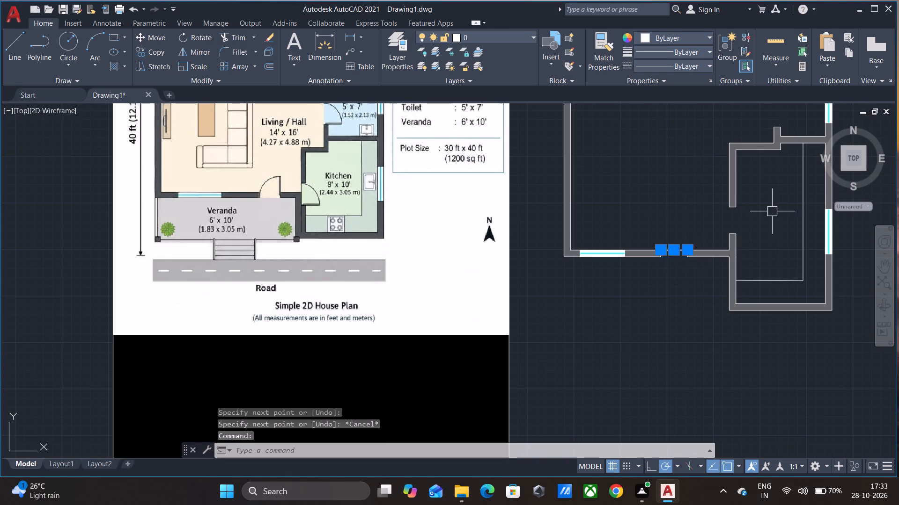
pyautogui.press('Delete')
# Draw a line across the veranda side of the front door opening, joining the outer wall corners.
pyautogui.press('l')
pyautogui.press('space')
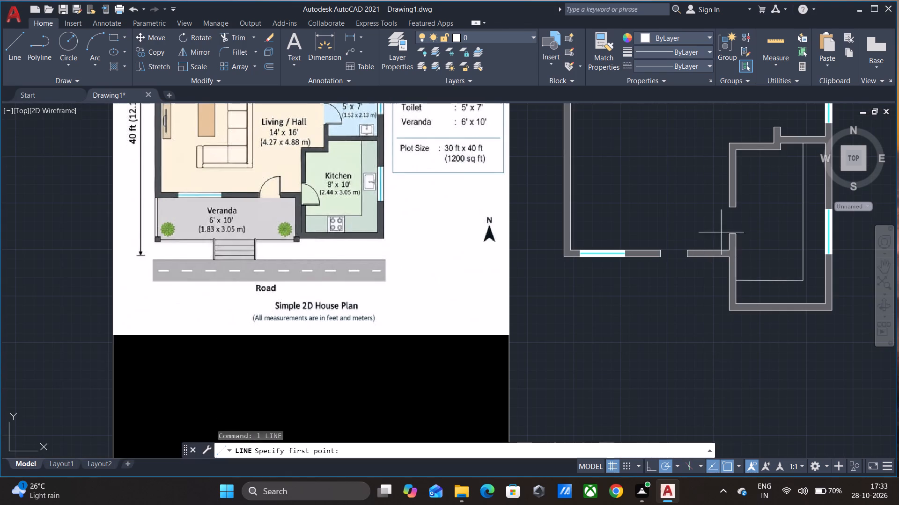
pyautogui.scroll(3, 678, 261)
pyautogui.click(602, 241)
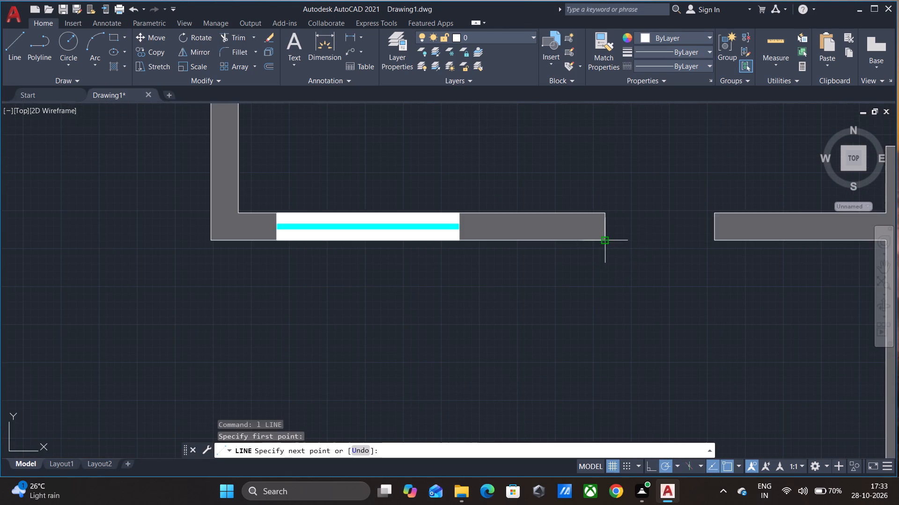
pyautogui.click(711, 240)
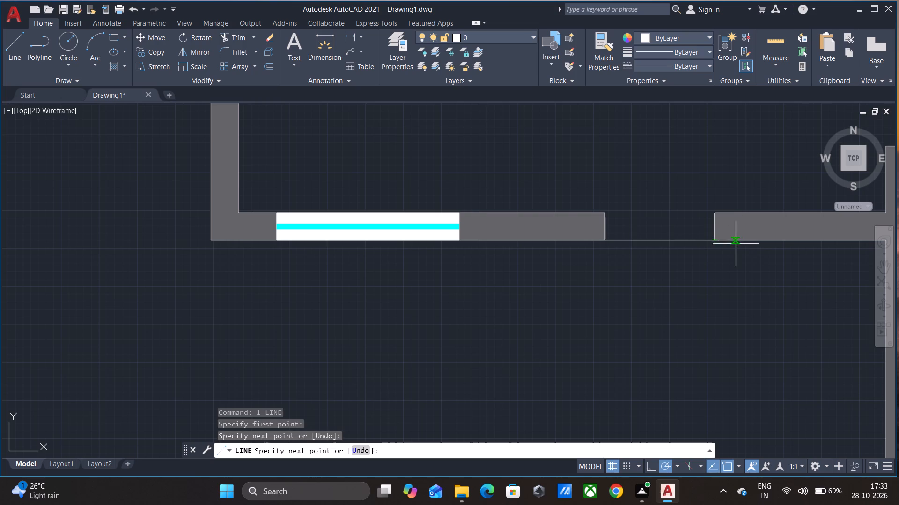
pyautogui.press('Escape')
# Draw a line across the kitchen side of the kitchen door opening, joining the two wall corners.
pyautogui.scroll(-4, 731, 252)
pyautogui.press('space')
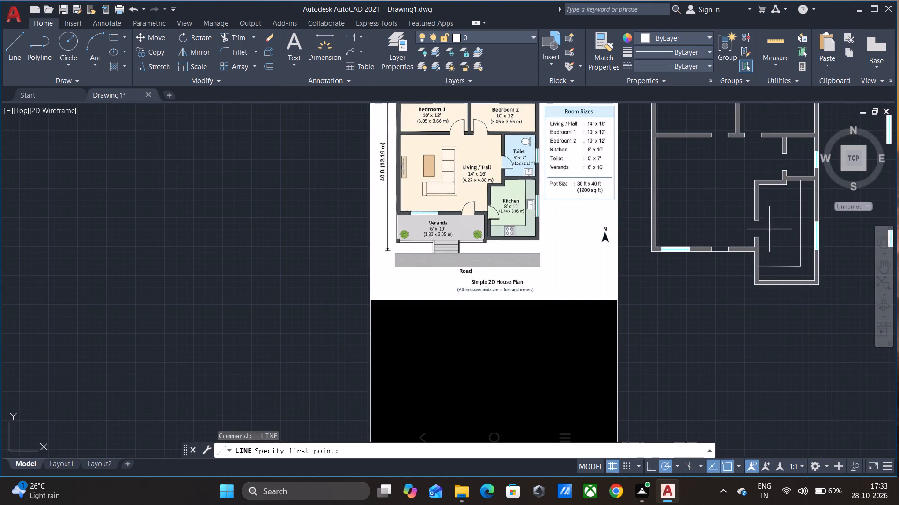
pyautogui.scroll(3, 766, 224)
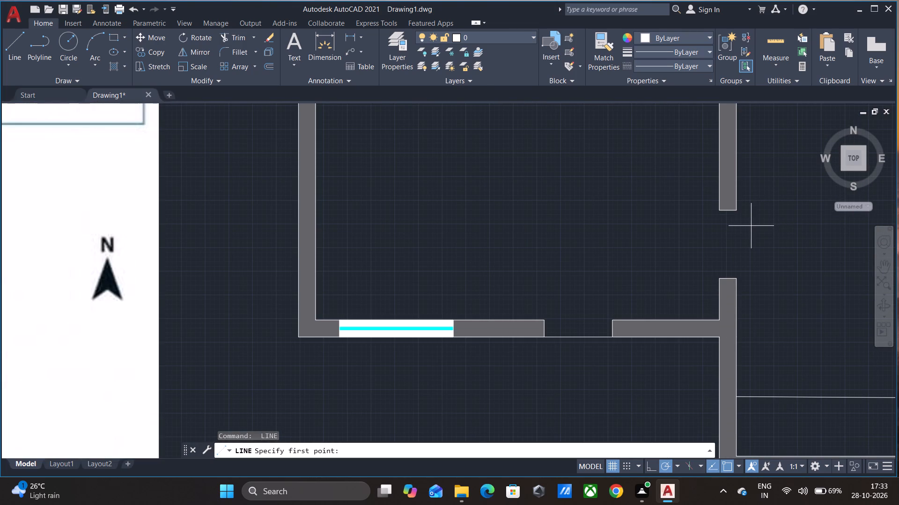
pyautogui.click(740, 277)
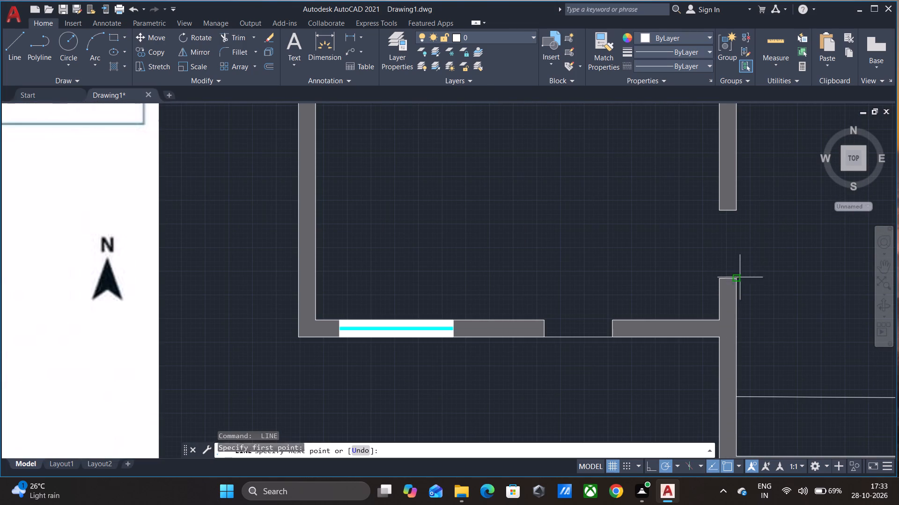
pyautogui.click(736, 211)
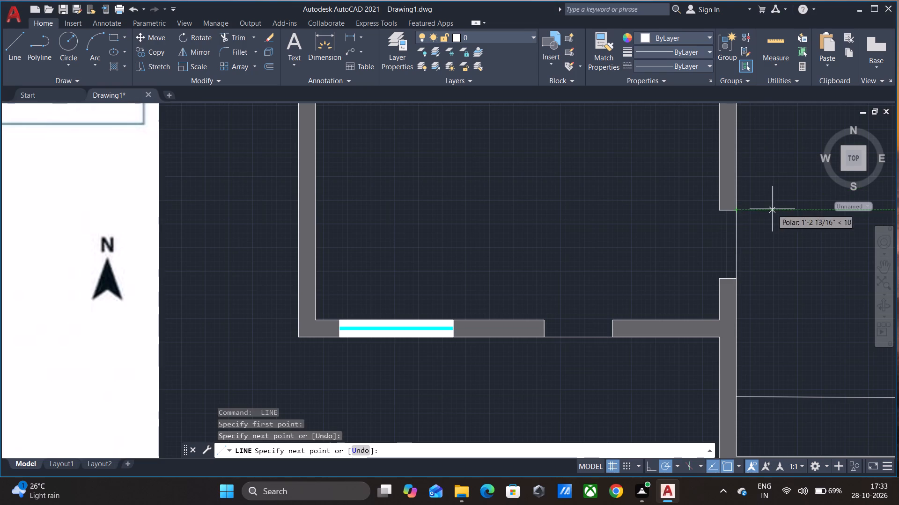
pyautogui.press('Escape')
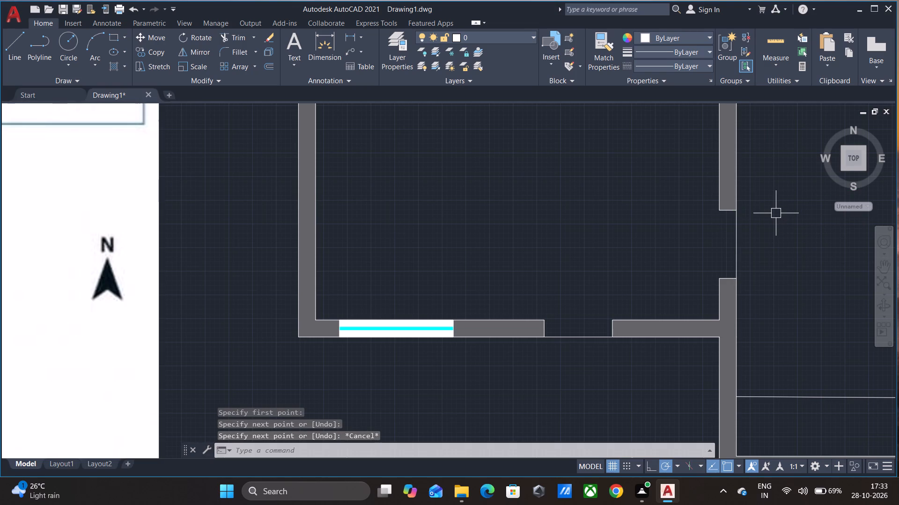
# Draw a line across the living hall side of the kitchen door opening, joining the two wall corners.
pyautogui.press('space')
pyautogui.scroll(-2, 721, 222)
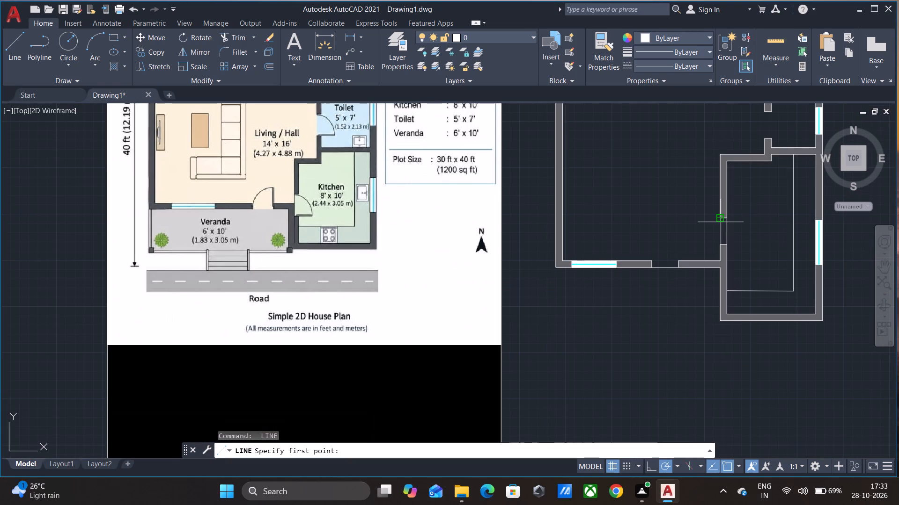
pyautogui.scroll(1, 743, 217)
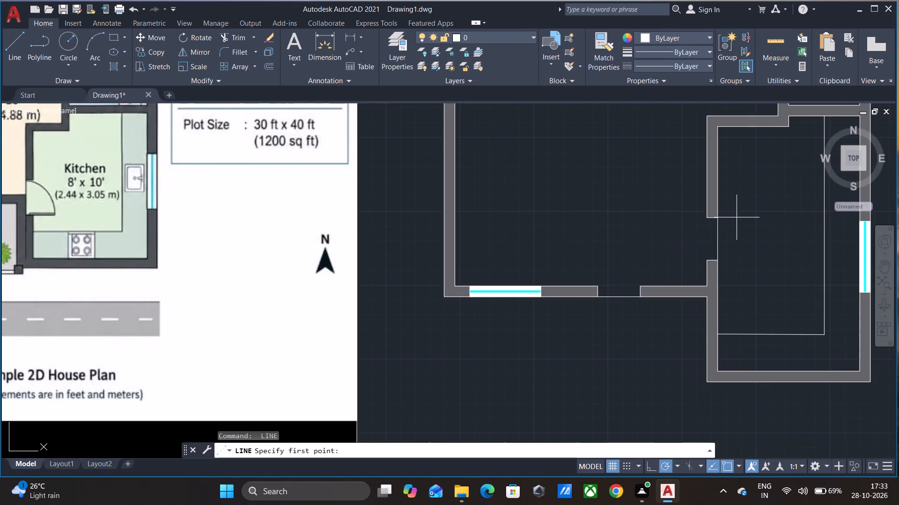
pyautogui.scroll(2, 732, 217)
pyautogui.click(670, 215)
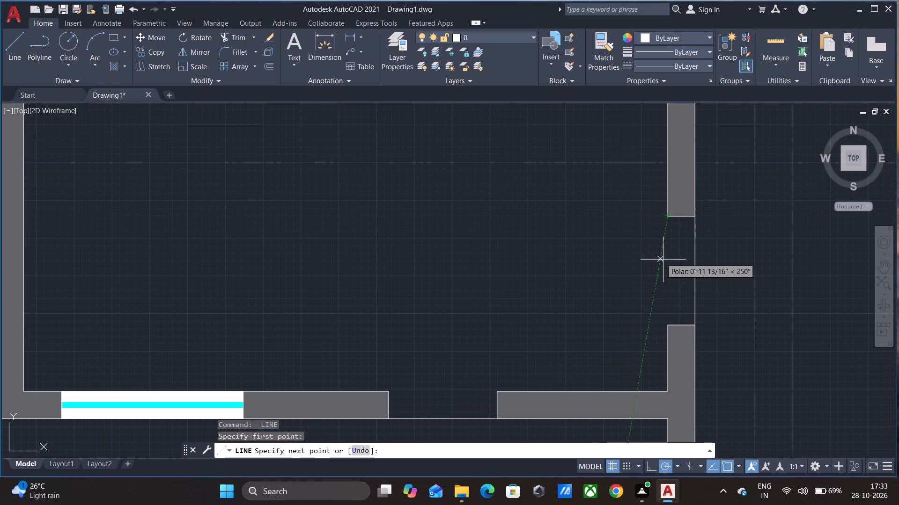
pyautogui.click(671, 324)
pyautogui.rightClick(678, 292)
pyautogui.click(694, 297)
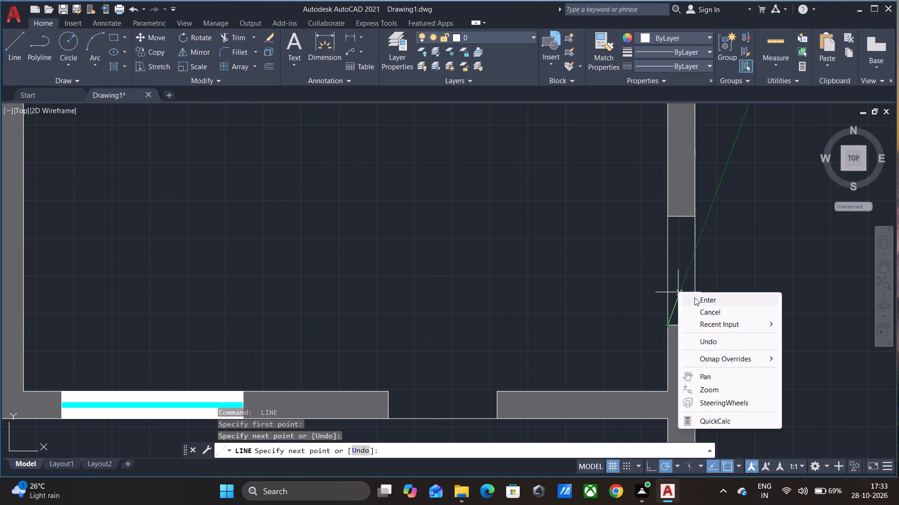
# Draw a line across the living hall side of the toilet door opening, joining the two wall corners.
pyautogui.scroll(-3, 696, 296)
pyautogui.rightClick(726, 182)
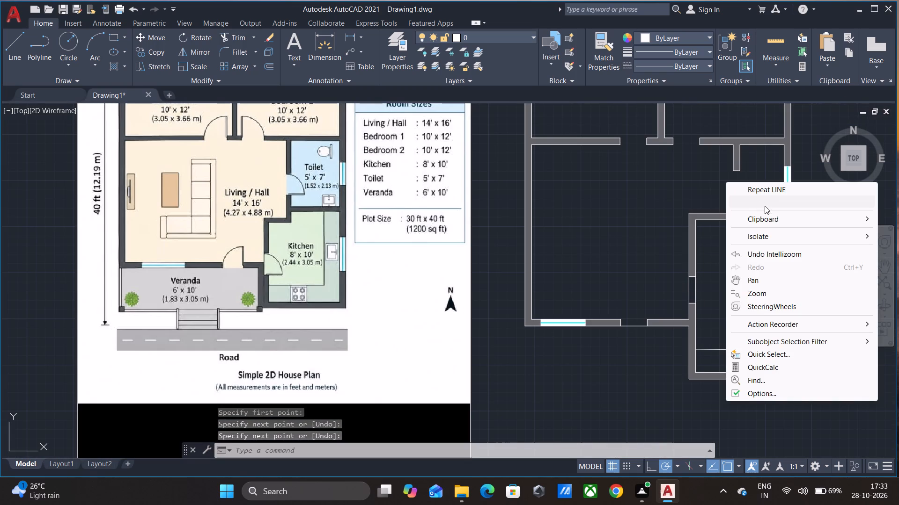
pyautogui.click(766, 192)
pyautogui.scroll(1, 738, 193)
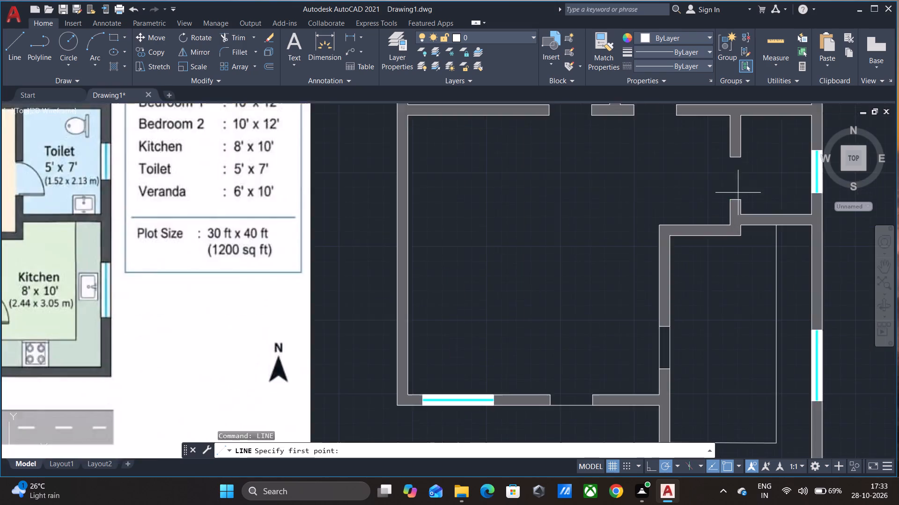
pyautogui.scroll(1, 738, 193)
pyautogui.click(728, 204)
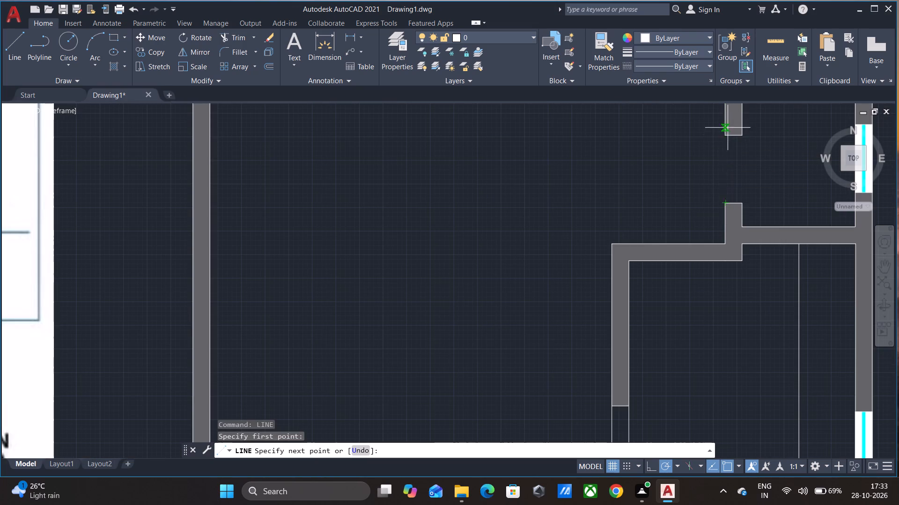
pyautogui.click(727, 135)
pyautogui.scroll(-2, 718, 142)
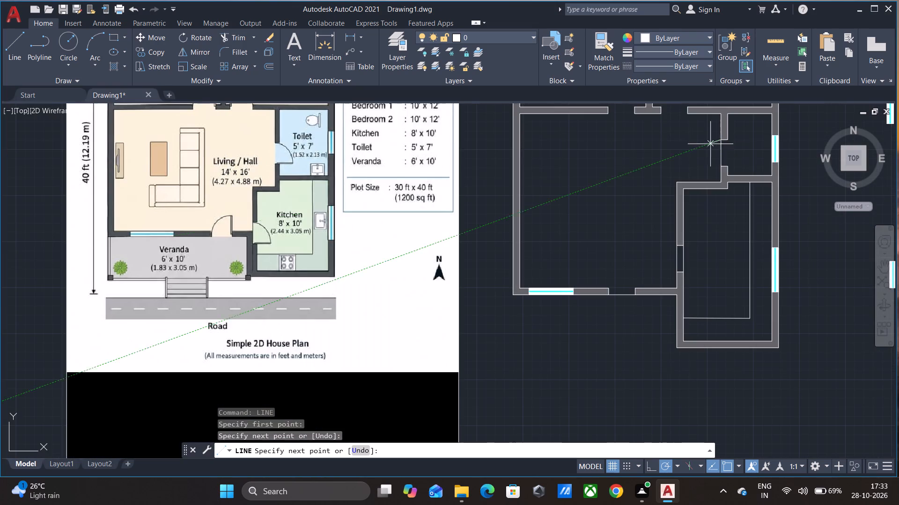
pyautogui.rightClick(686, 145)
pyautogui.click(712, 152)
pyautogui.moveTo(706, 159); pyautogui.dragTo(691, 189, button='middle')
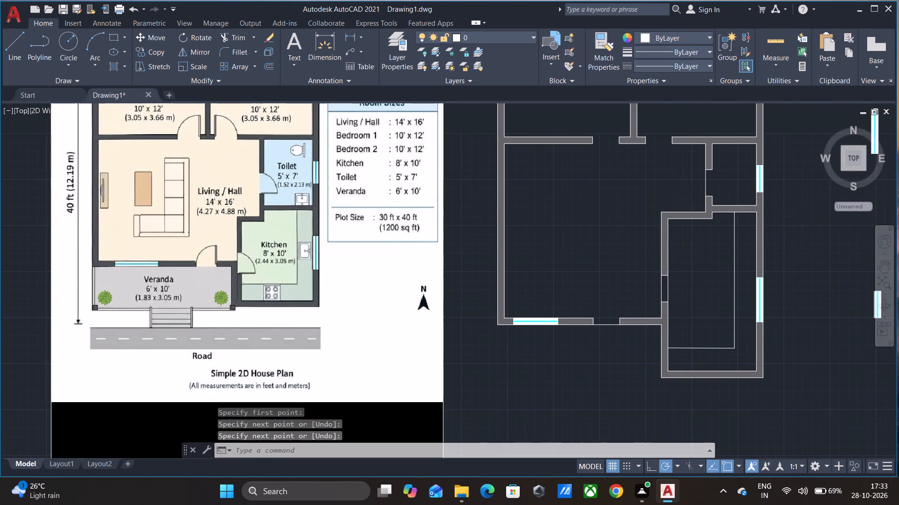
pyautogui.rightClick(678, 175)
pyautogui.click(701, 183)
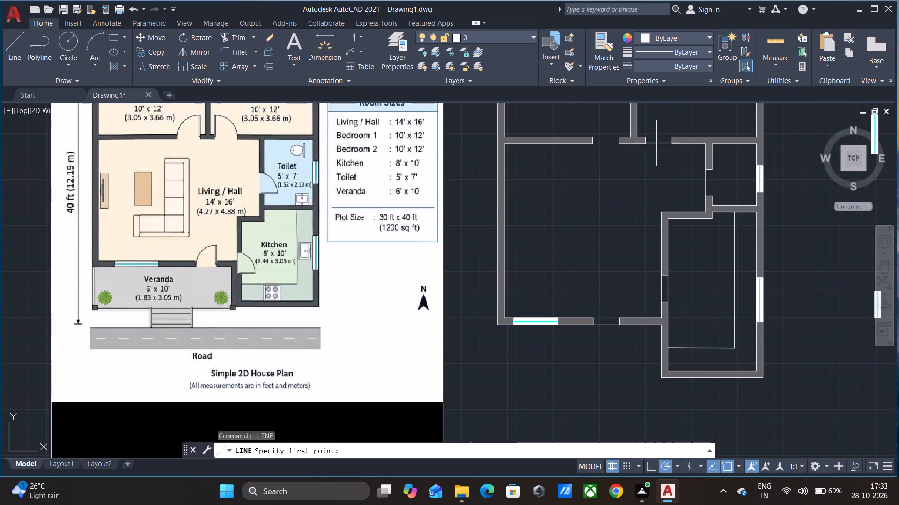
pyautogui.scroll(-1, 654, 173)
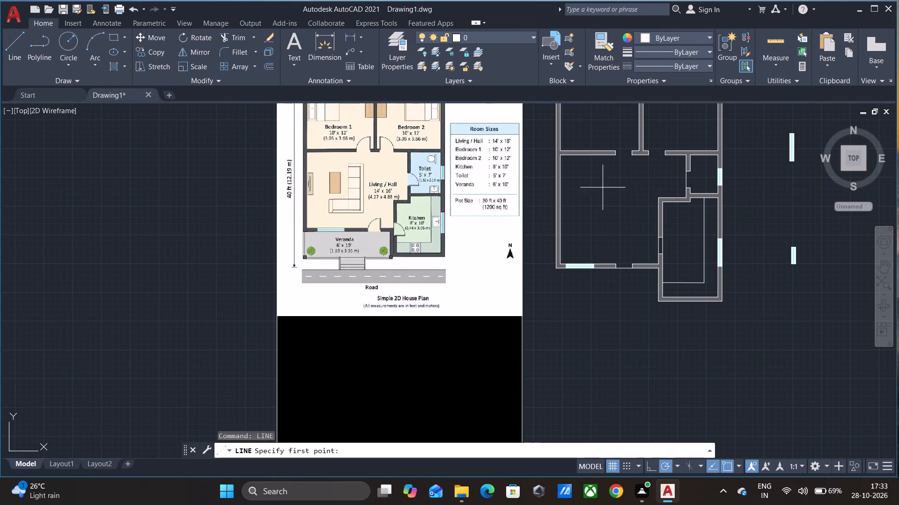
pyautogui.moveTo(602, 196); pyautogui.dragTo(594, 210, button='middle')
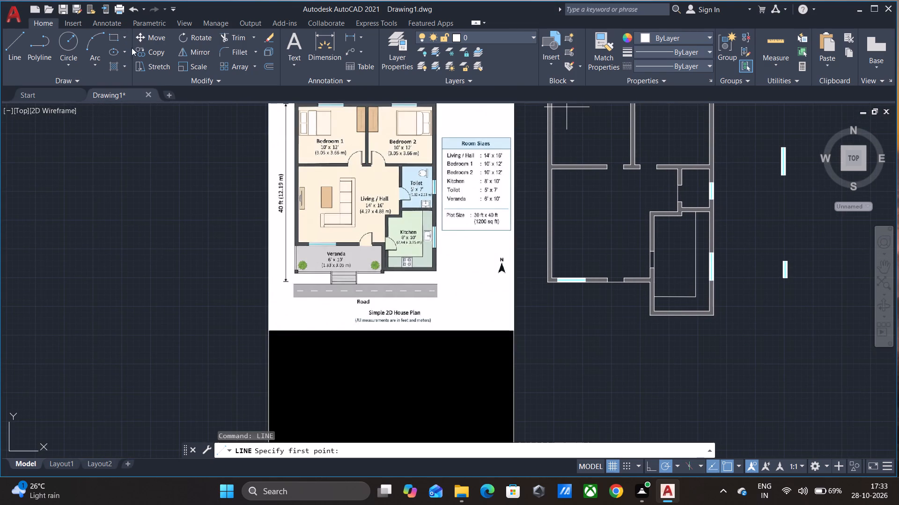
# Fill the connected living hall and bedroom floors with a solid hatch in cream colour 254,234,185.
pyautogui.click(119, 65)
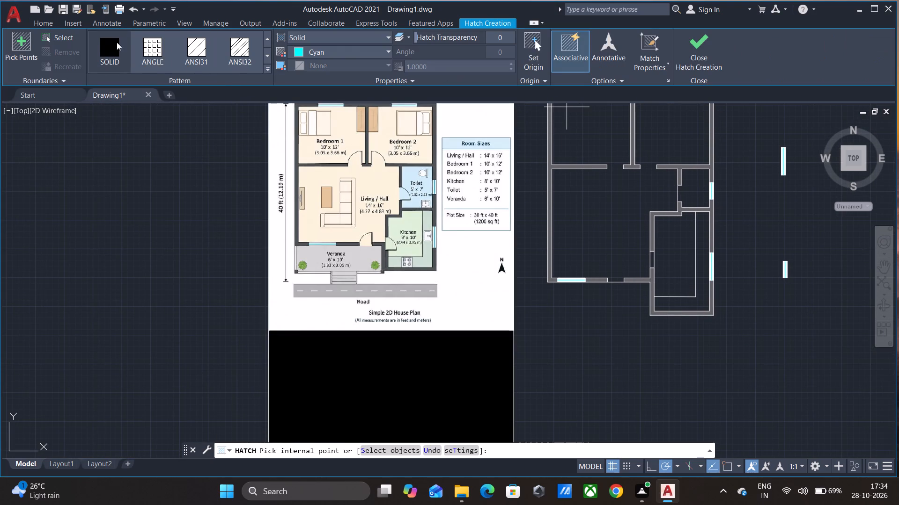
pyautogui.click(108, 43)
pyautogui.click(611, 228)
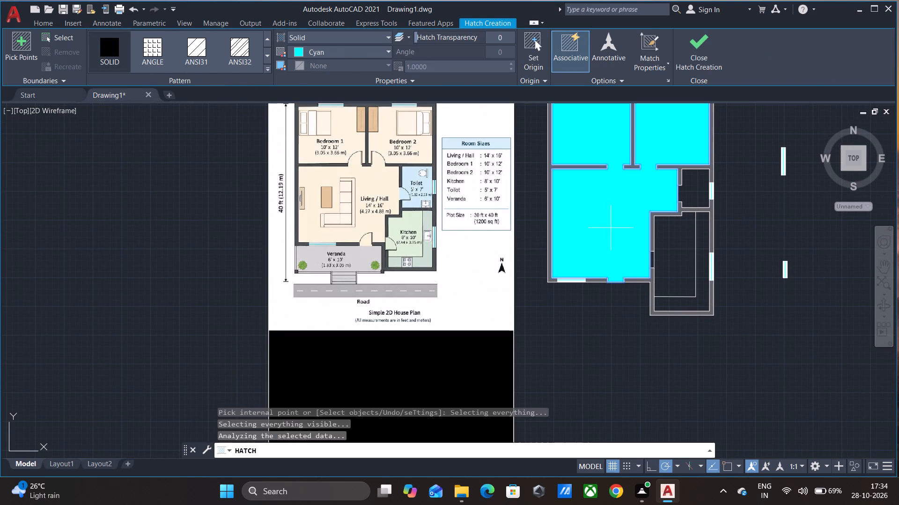
pyautogui.click(328, 51)
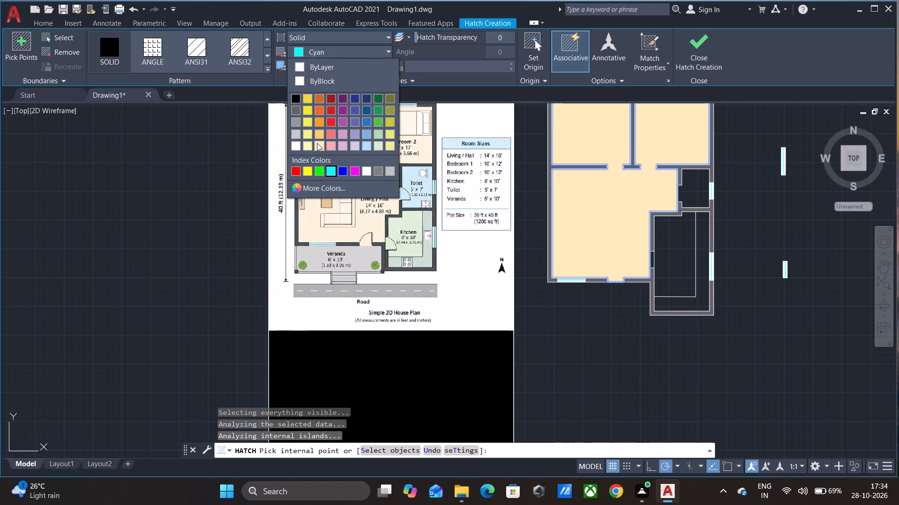
pyautogui.click(318, 144)
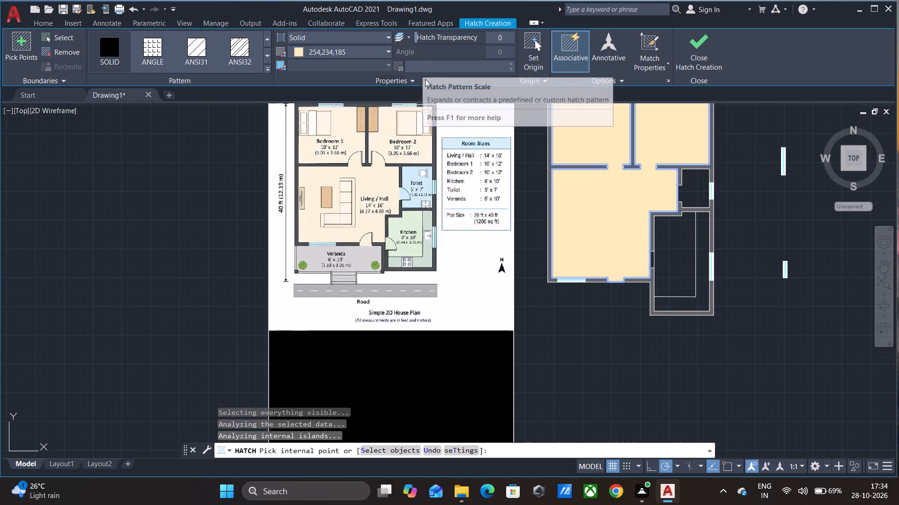
pyautogui.click(681, 47)
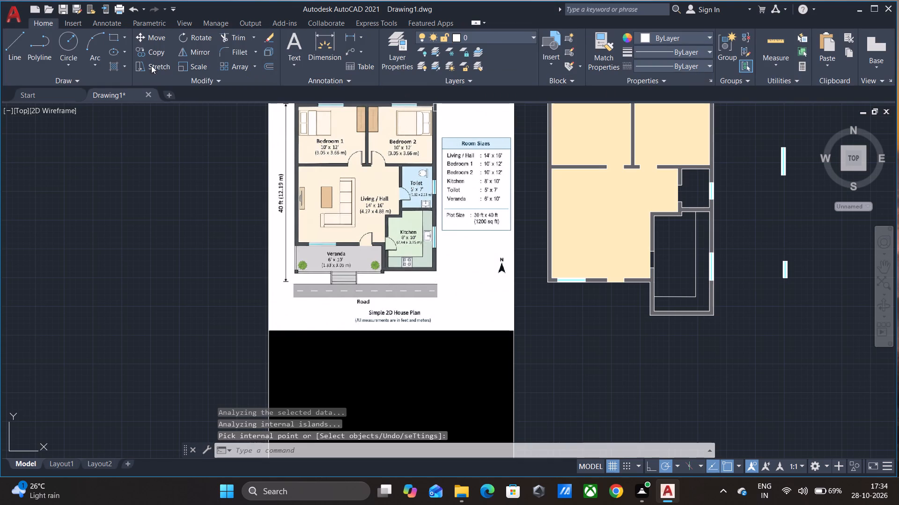
# Fill the toilet floor with a solid hatch in blue colour 122,175,223.
pyautogui.click(113, 66)
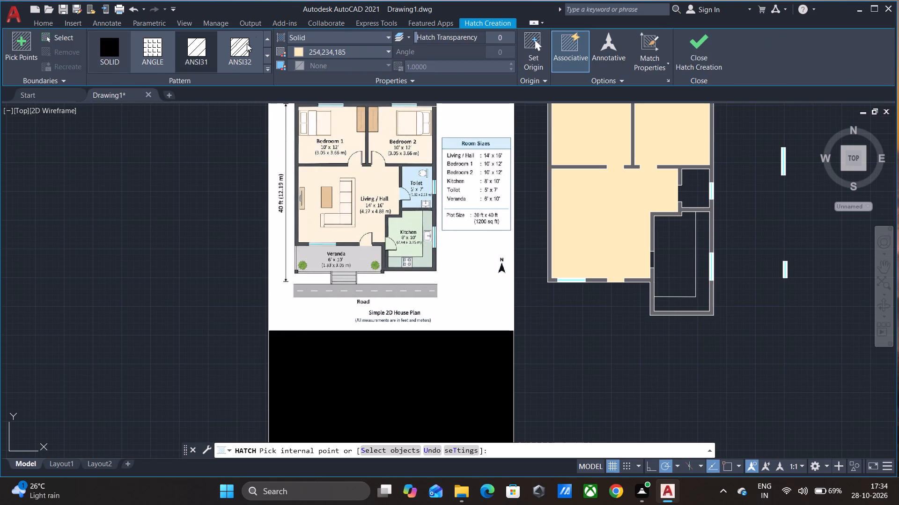
pyautogui.click(340, 51)
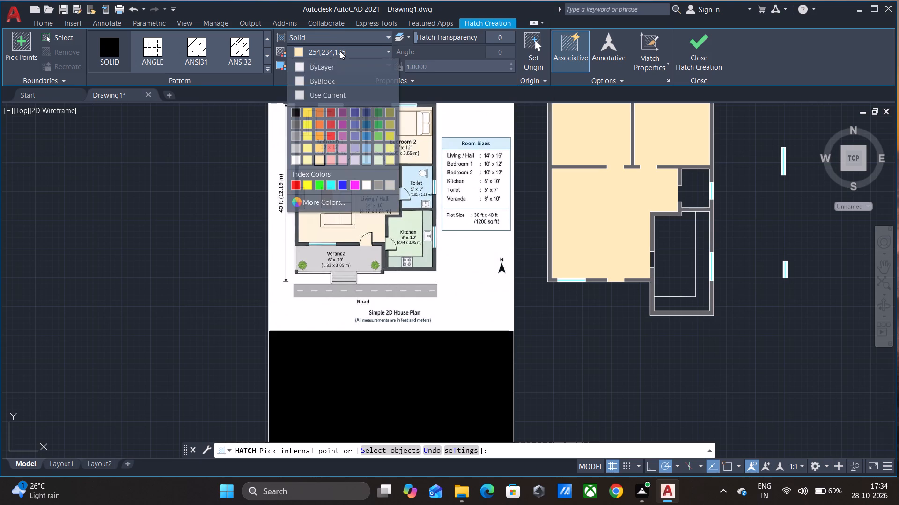
pyautogui.click(366, 151)
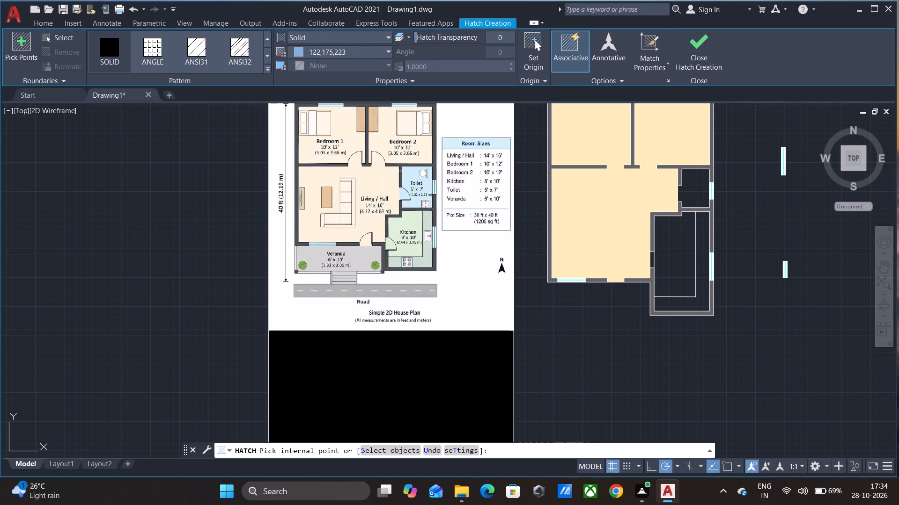
pyautogui.click(695, 183)
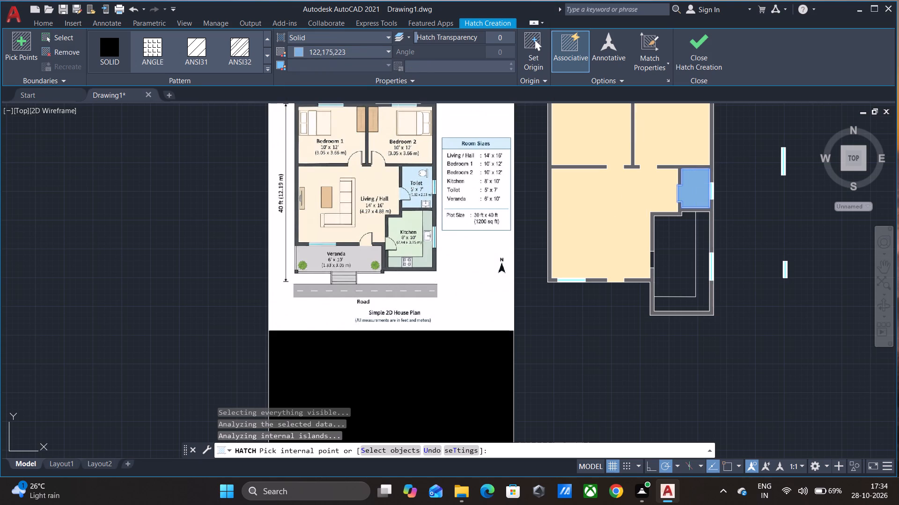
pyautogui.click(345, 53)
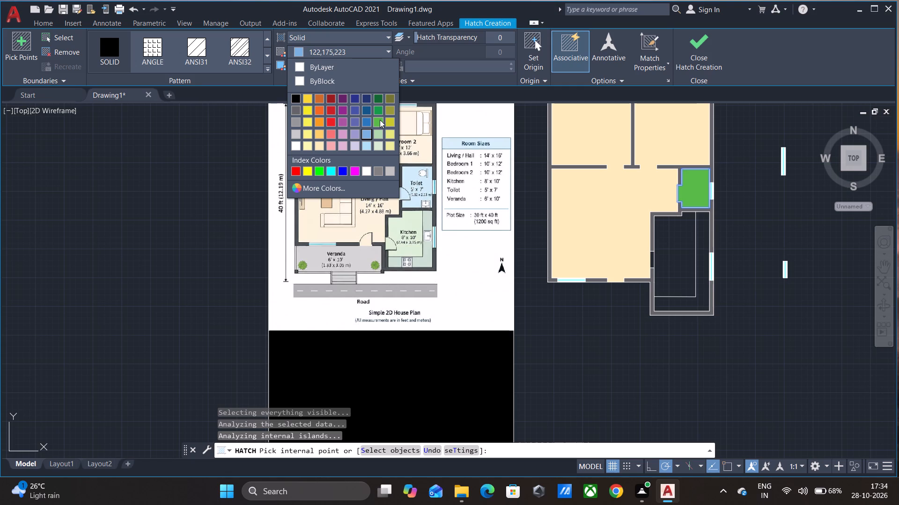
pyautogui.click(712, 58)
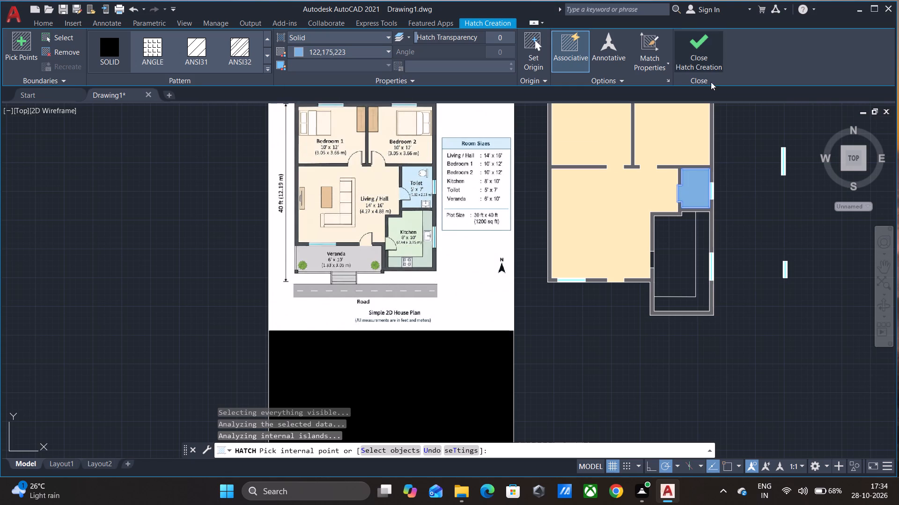
pyautogui.click(690, 53)
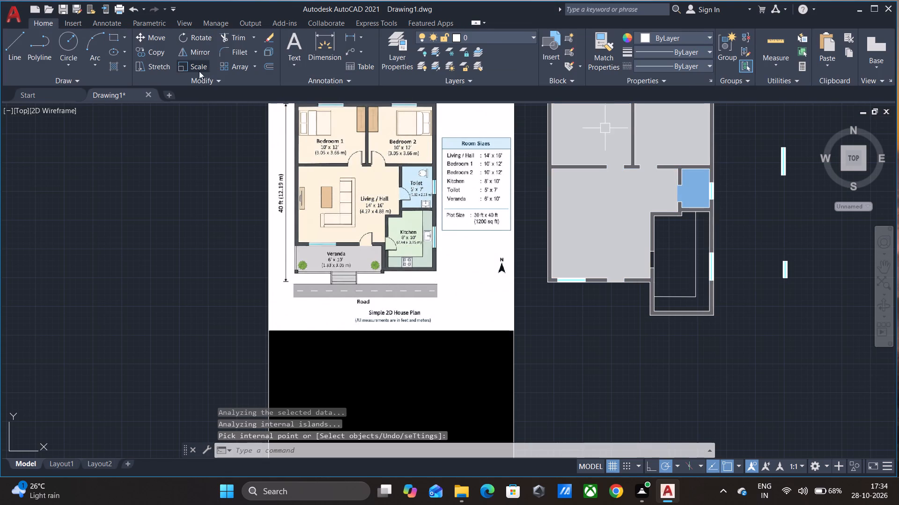
# Fill the kitchen floor inside the counter line with a solid hatch in light green 175,217,170.
pyautogui.click(109, 63)
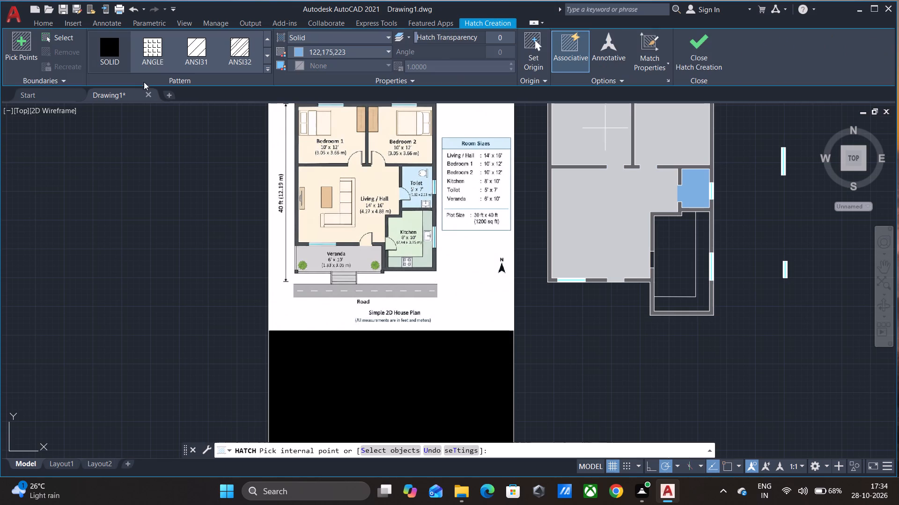
pyautogui.click(109, 49)
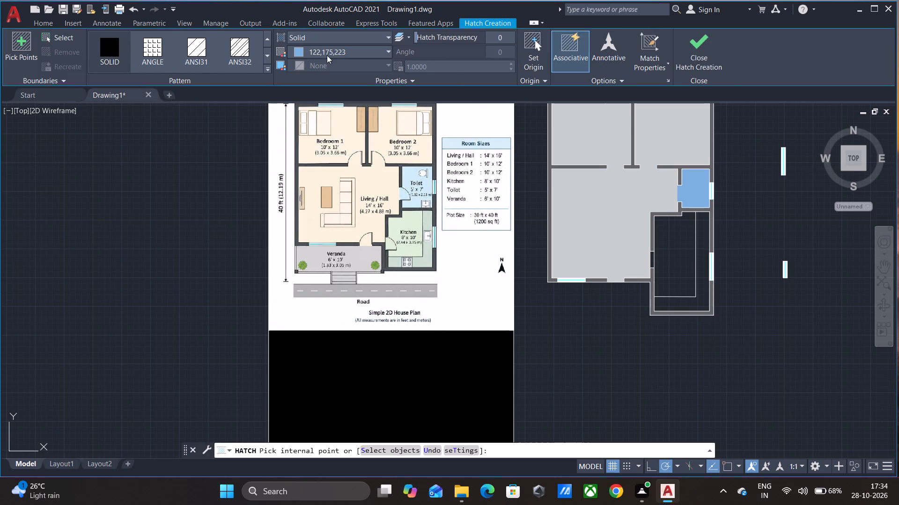
pyautogui.click(329, 55)
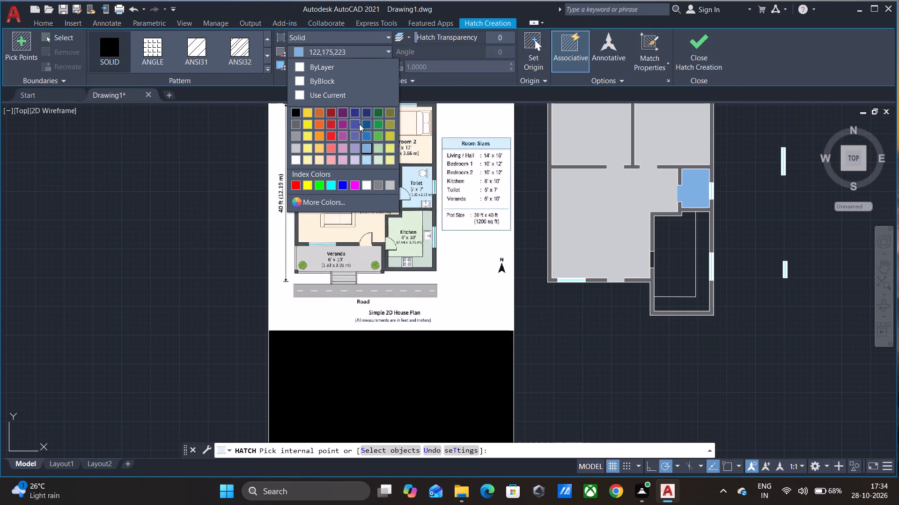
pyautogui.click(380, 134)
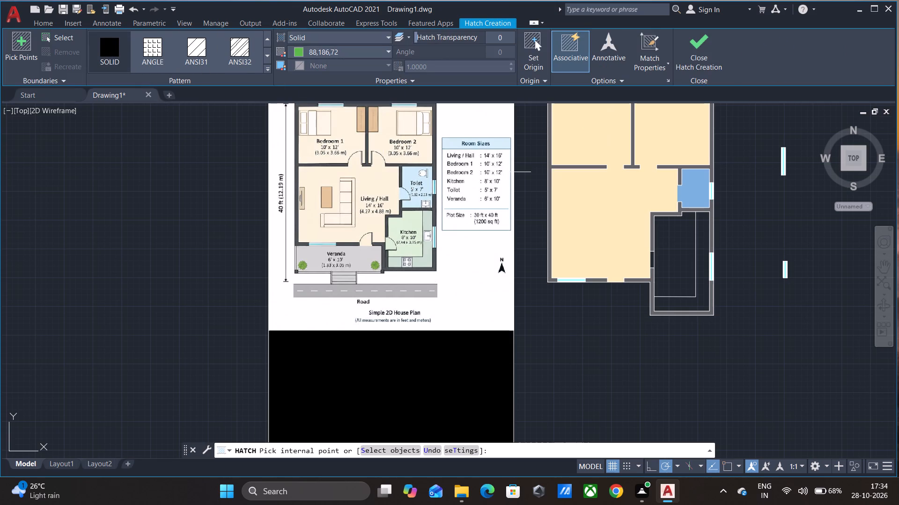
pyautogui.click(686, 253)
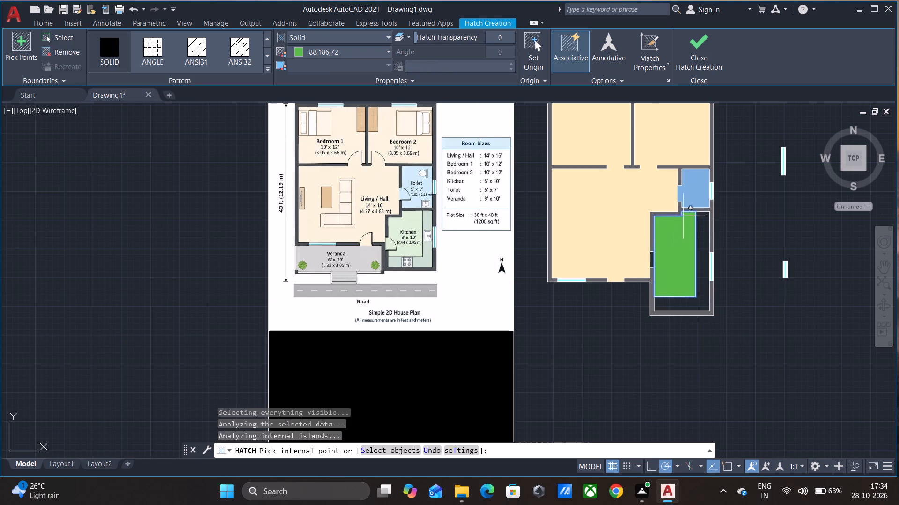
pyautogui.click(337, 50)
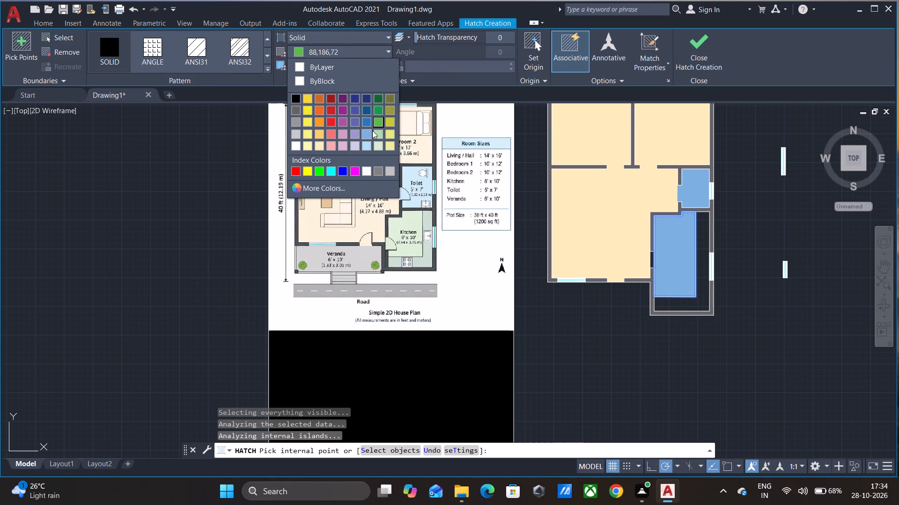
pyautogui.scroll(-2, 372, 130)
pyautogui.scroll(2, 372, 130)
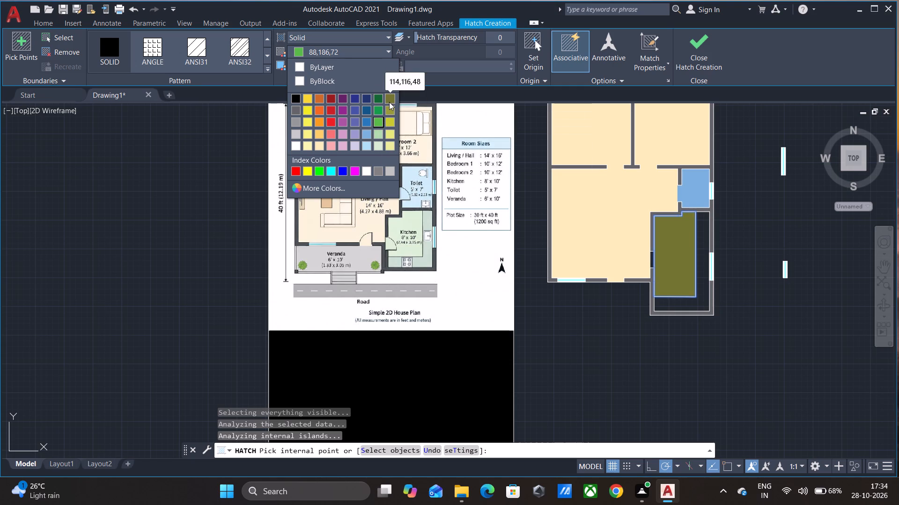
pyautogui.click(380, 135)
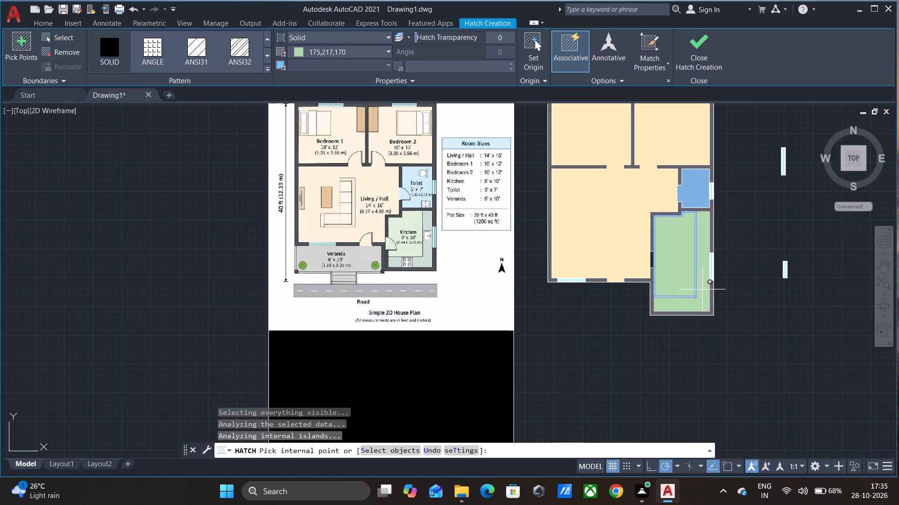
pyautogui.click(703, 68)
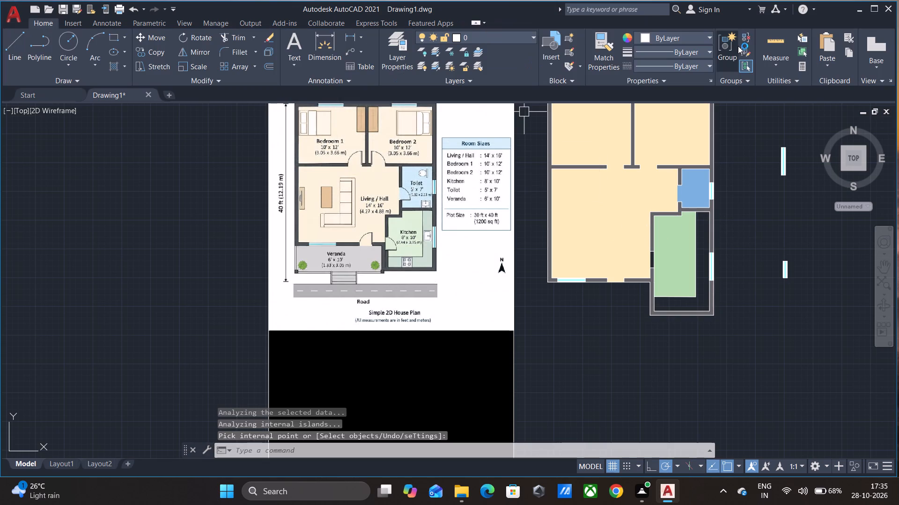
# Fill the L-shaped kitchen counter with a solid hatch in pale green 215,235,210.
pyautogui.click(115, 65)
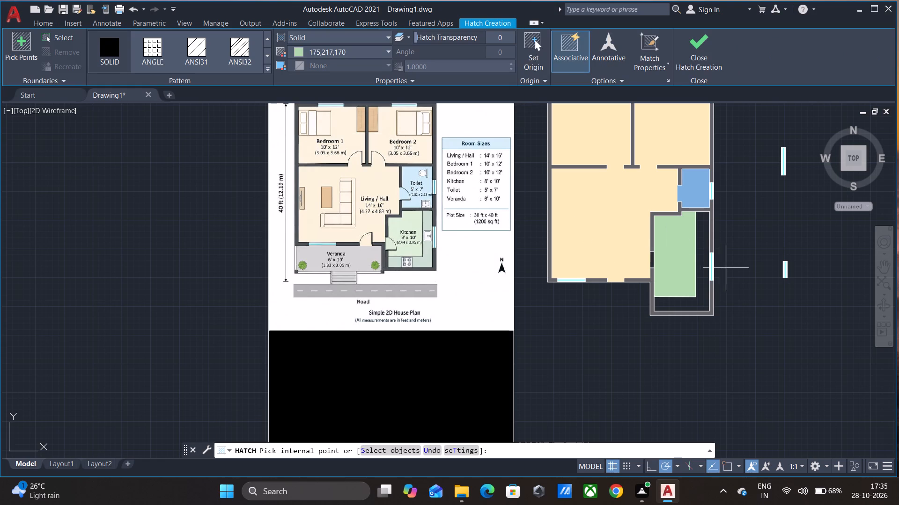
pyautogui.click(340, 51)
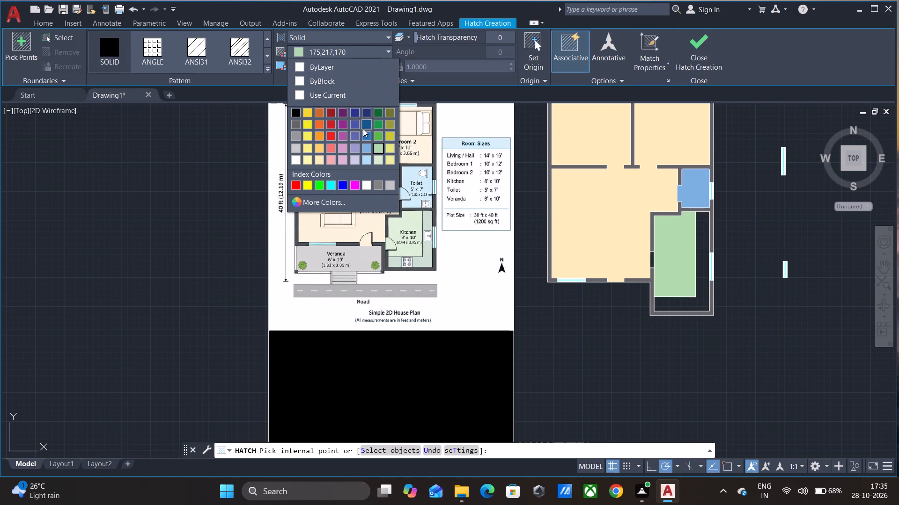
pyautogui.click(379, 159)
pyautogui.click(698, 304)
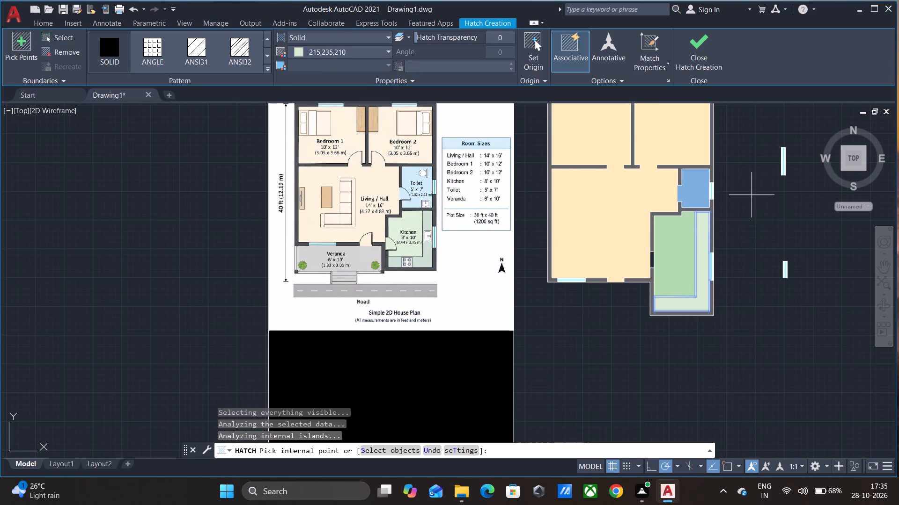
pyautogui.moveTo(752, 195); pyautogui.dragTo(738, 255, button='middle')
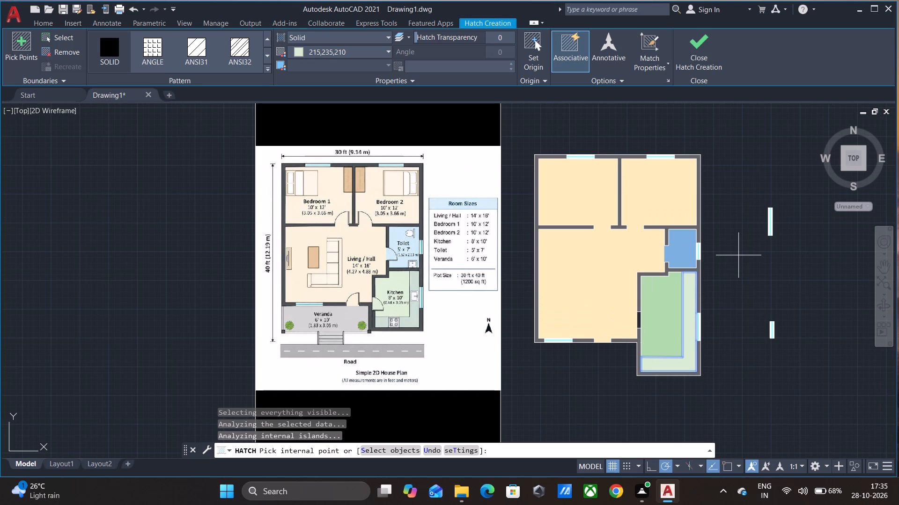
pyautogui.press('Escape')
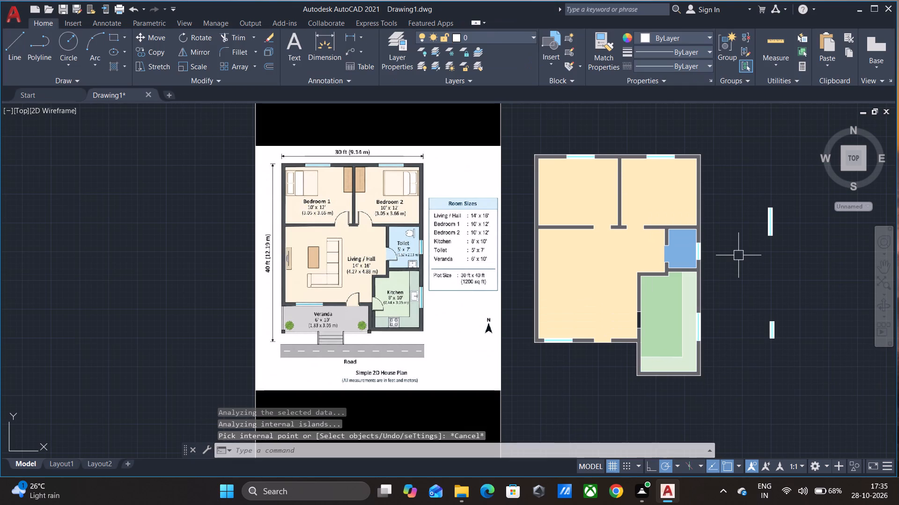
# Draw the veranda outline from the living hall's lower-left outer wall corner down and across to the kitchen's lower-left outer corner.
pyautogui.write('l')
pyautogui.press('space')
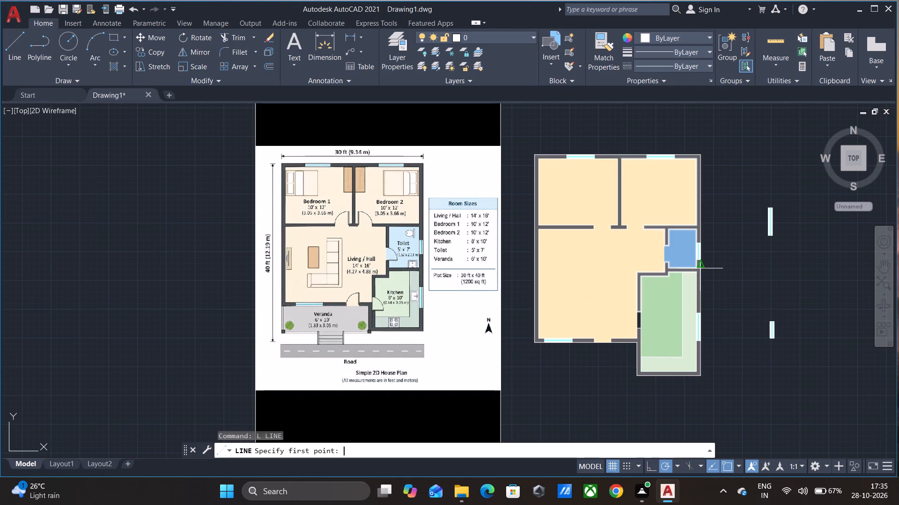
pyautogui.scroll(3, 595, 356)
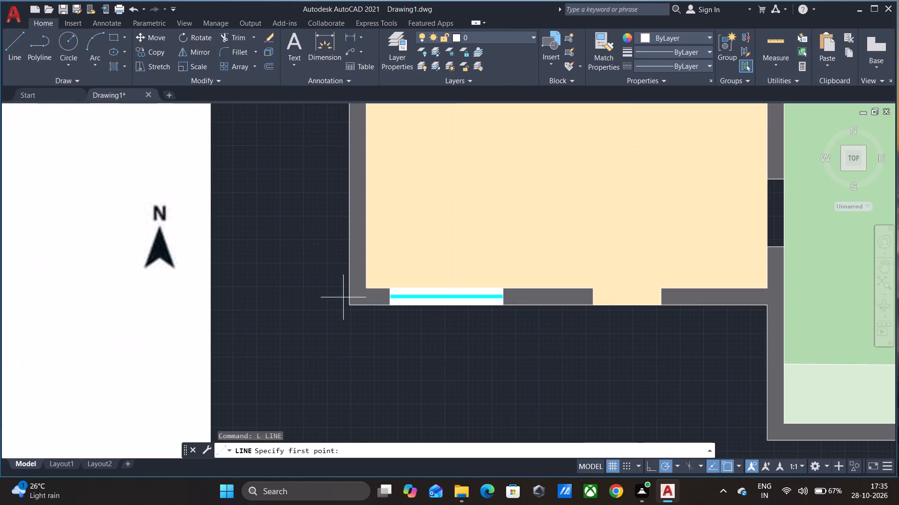
pyautogui.click(348, 305)
pyautogui.scroll(-3, 347, 328)
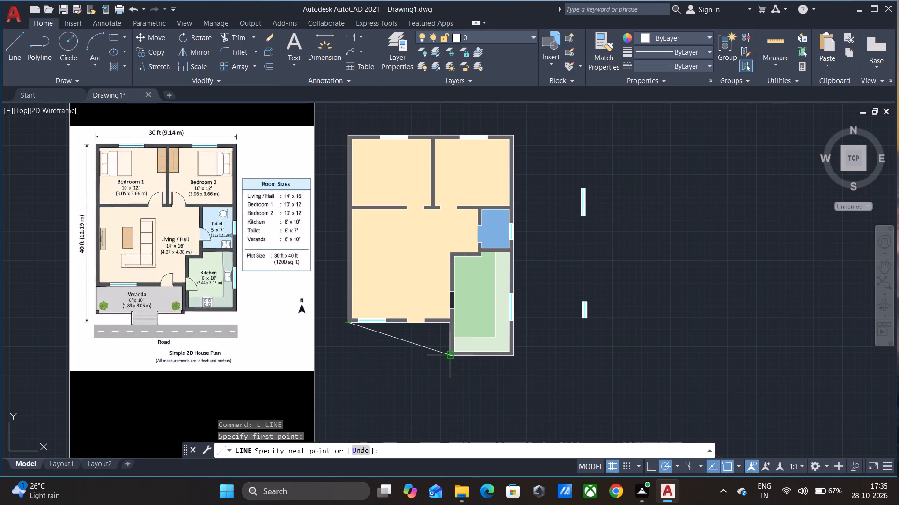
pyautogui.click(348, 356)
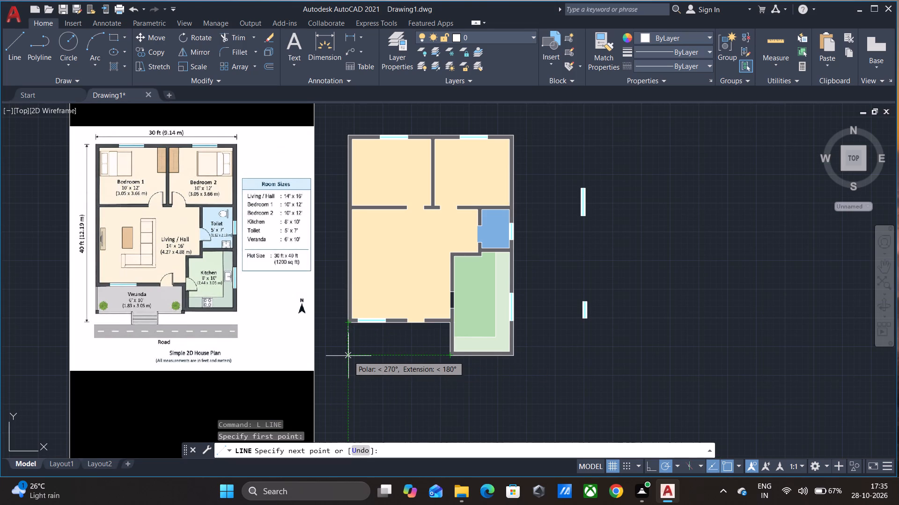
pyautogui.click(451, 355)
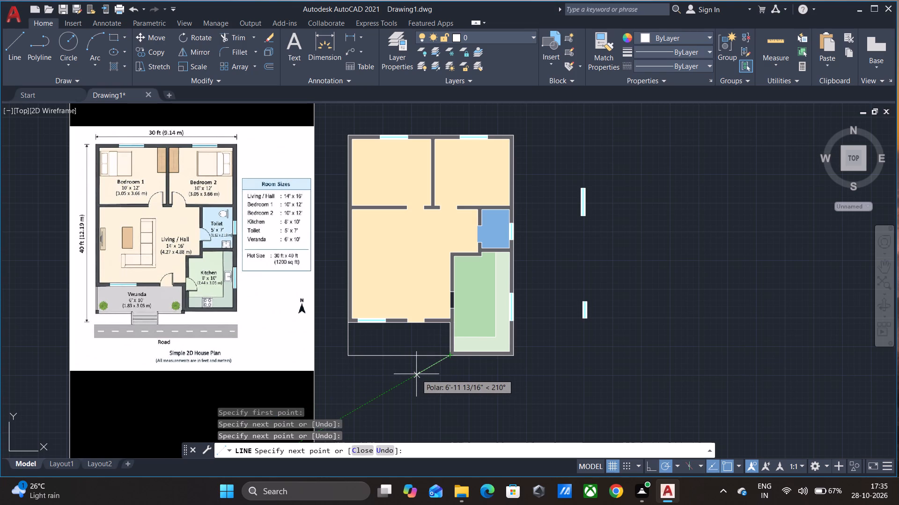
pyautogui.press('Escape')
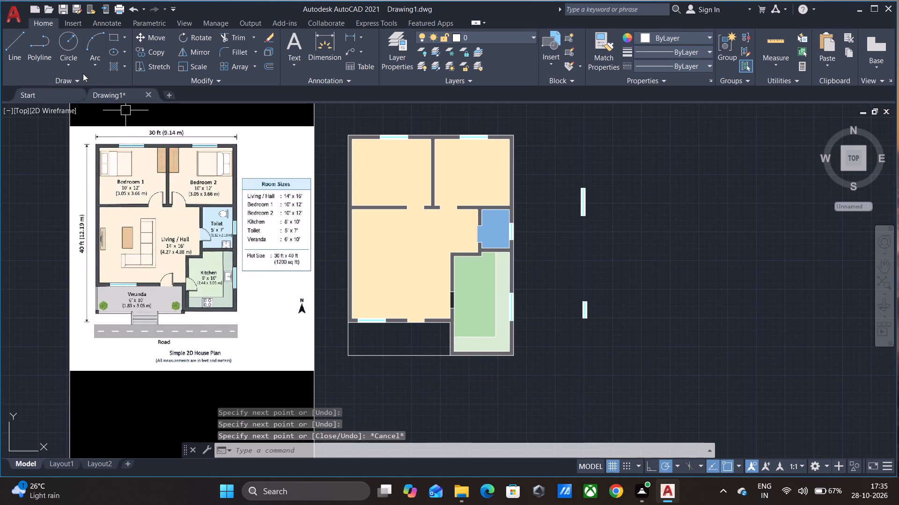
# Fill the veranda floor with a solid hatch in light grey, index colour 9.
pyautogui.click(108, 66)
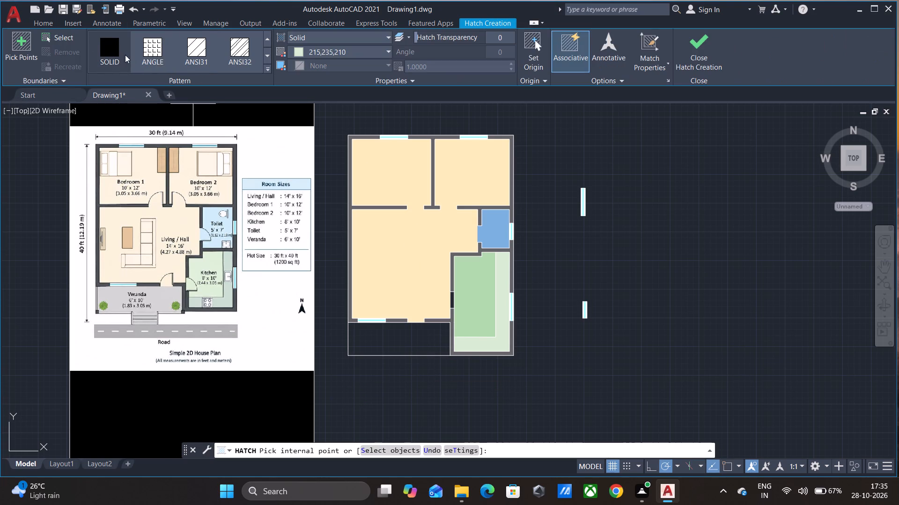
pyautogui.click(106, 55)
pyautogui.click(368, 50)
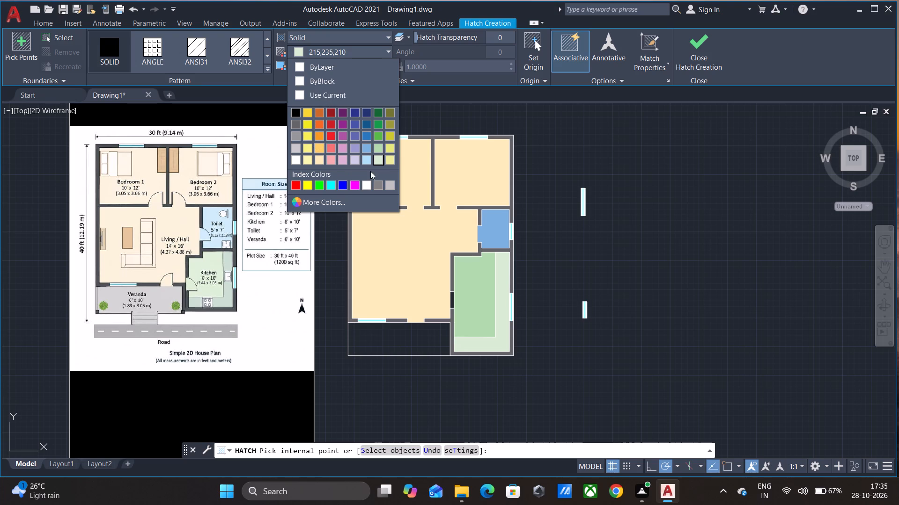
pyautogui.click(387, 185)
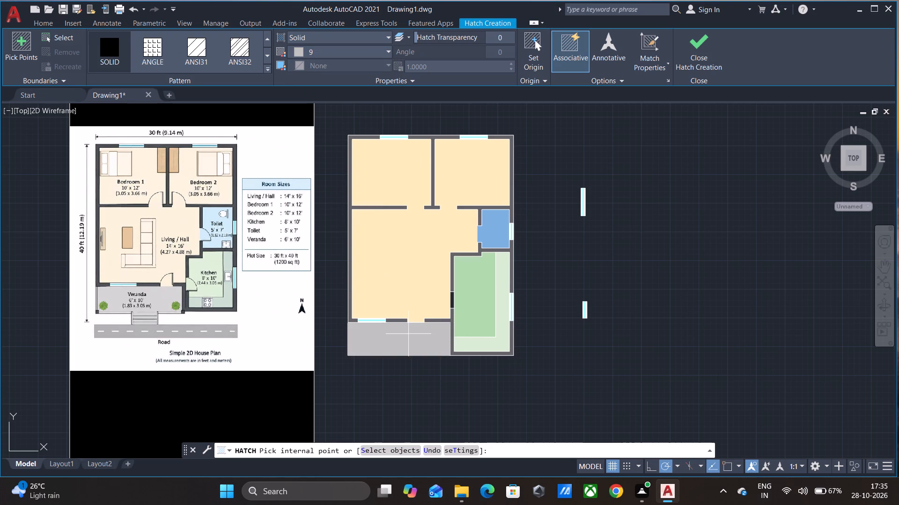
pyautogui.click(408, 334)
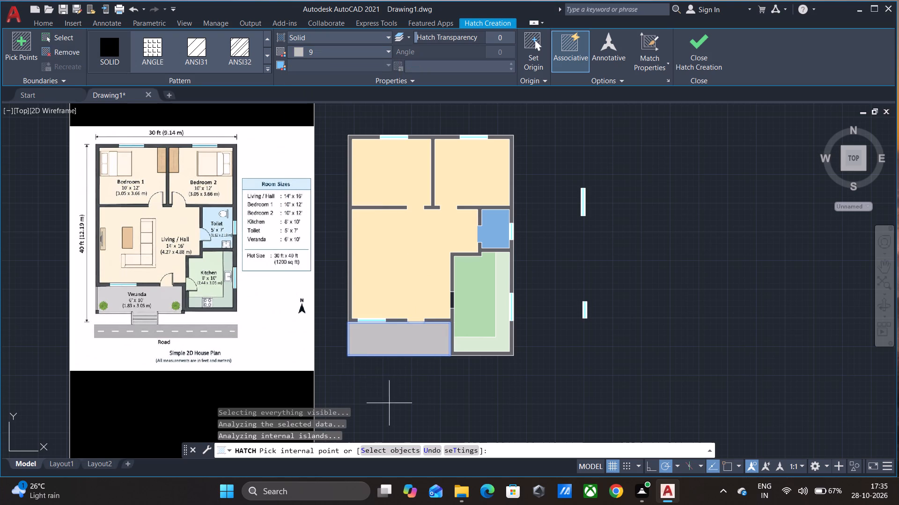
pyautogui.moveTo(538, 375); pyautogui.dragTo(570, 375, button='middle')
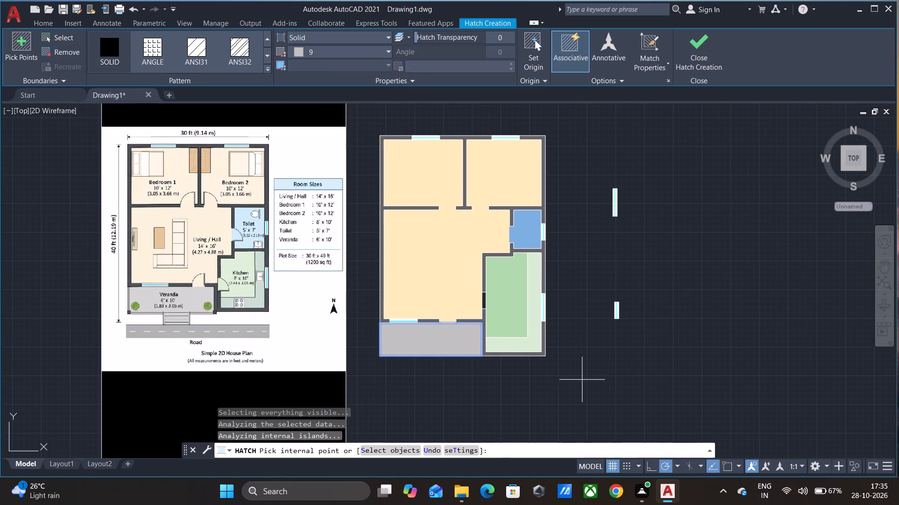
pyautogui.press('Escape')
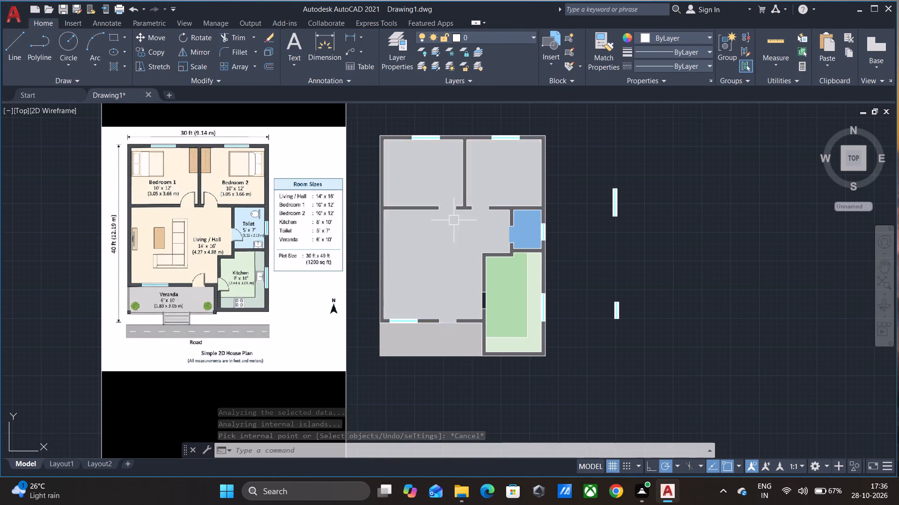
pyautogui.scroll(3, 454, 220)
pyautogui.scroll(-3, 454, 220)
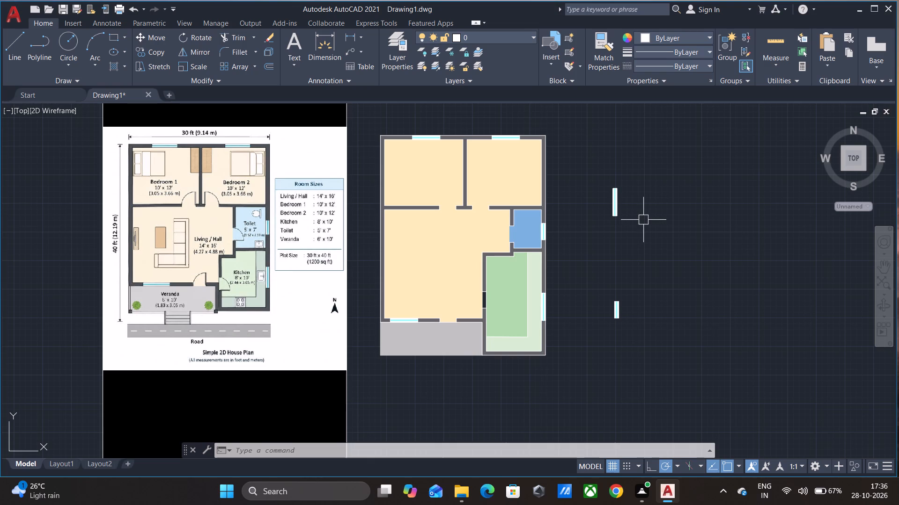
# Open DesignCenter and display the blocks of the Kitchens.dwg sample drawing.
pyautogui.write('dc')
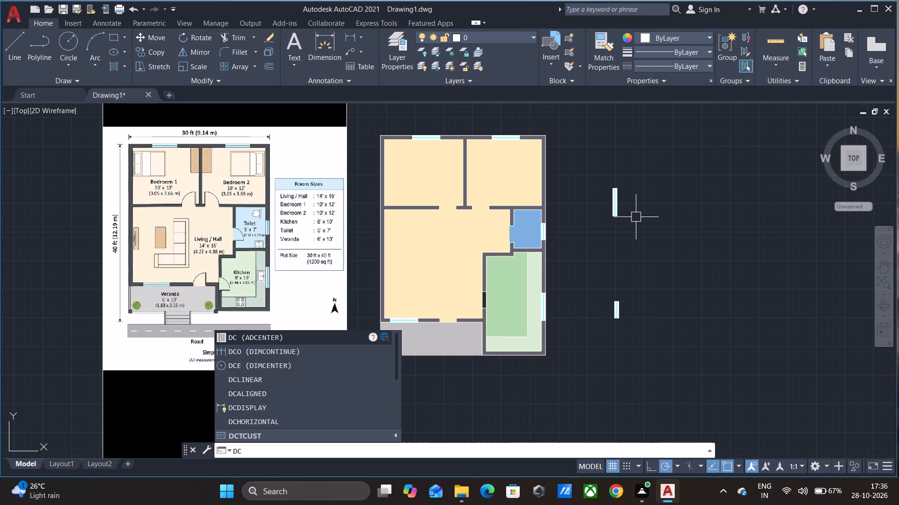
pyautogui.press('Return')
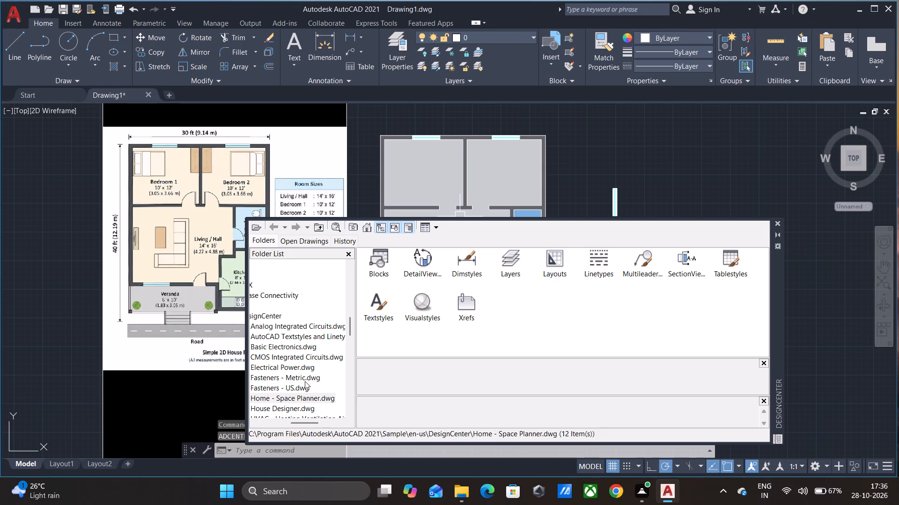
pyautogui.moveTo(315, 422); pyautogui.dragTo(295, 426)
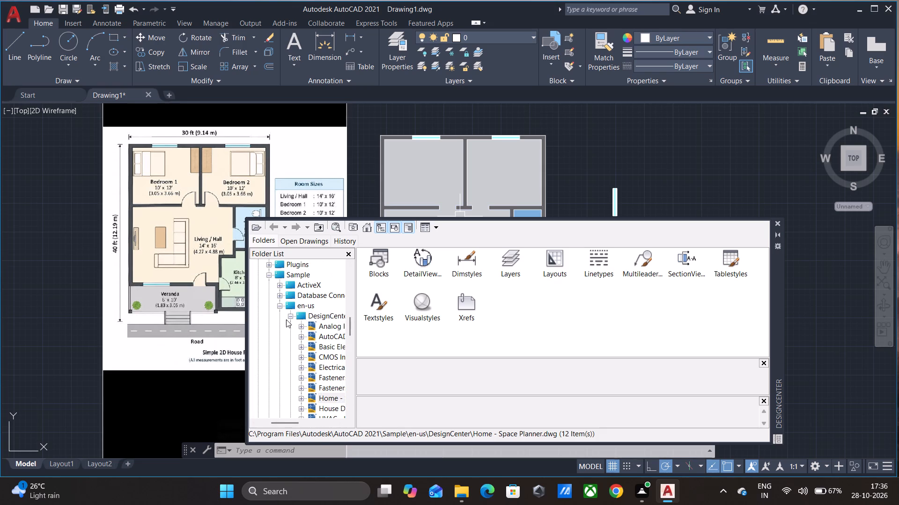
pyautogui.click(289, 315)
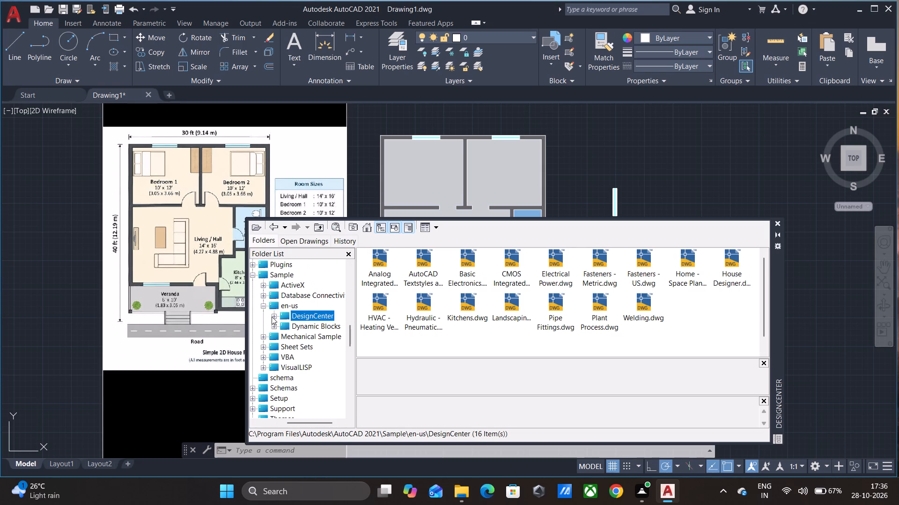
pyautogui.click(272, 317)
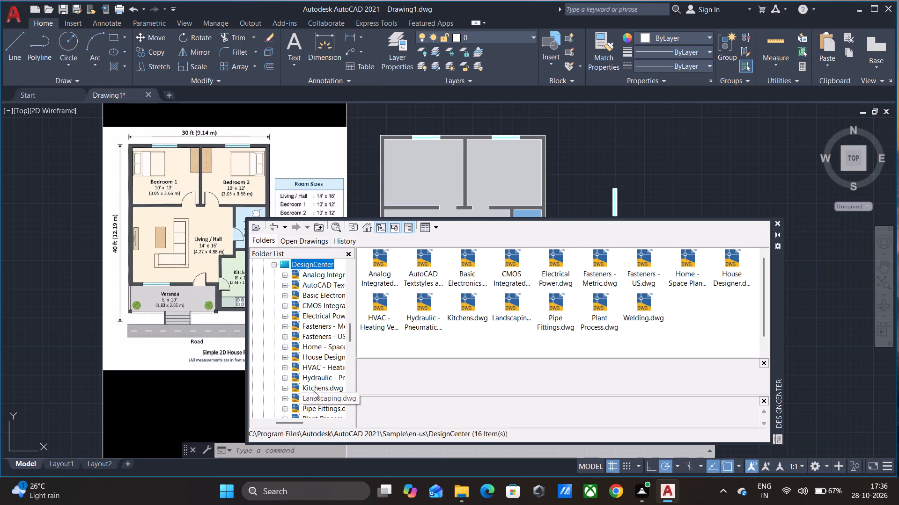
pyautogui.click(314, 385)
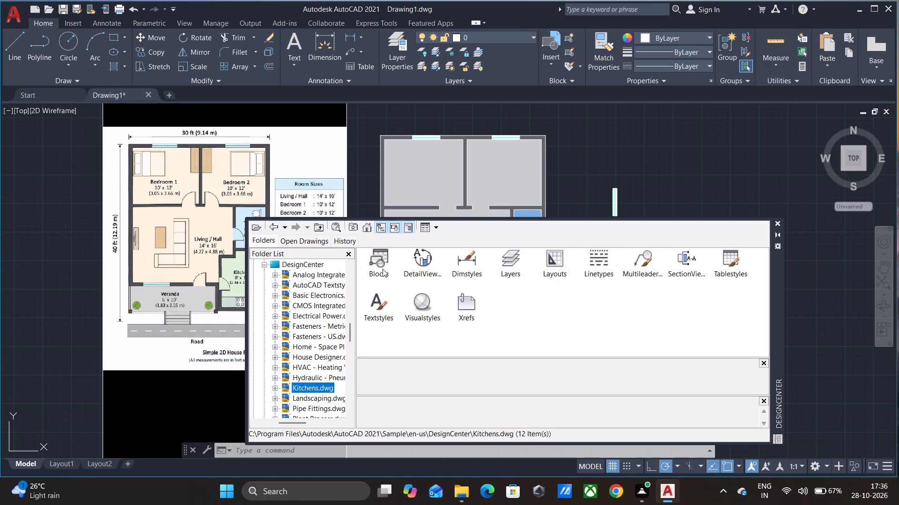
pyautogui.click(383, 269)
pyautogui.click(383, 269)
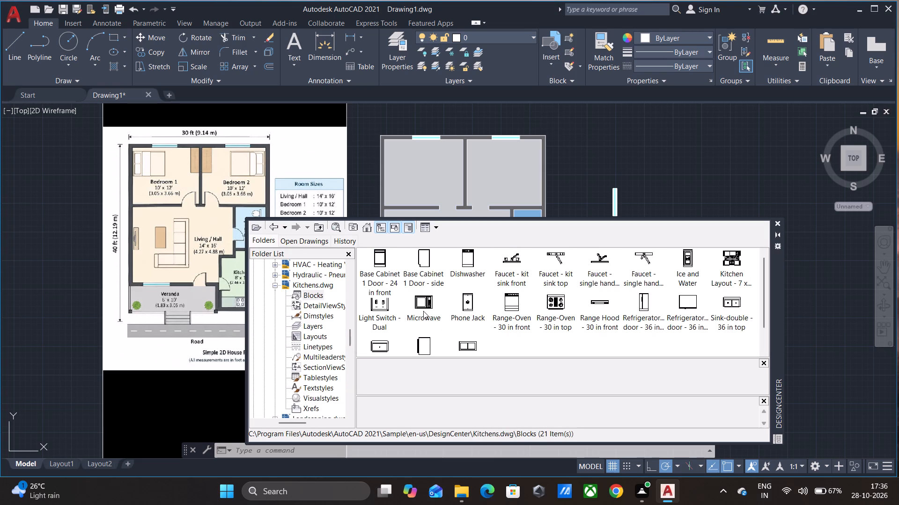
# Insert the Range-Oven - 30 in top and Sink-double - 36 in top blocks in the empty area beside the redrawn plan.
pyautogui.moveTo(560, 307); pyautogui.dragTo(683, 159)
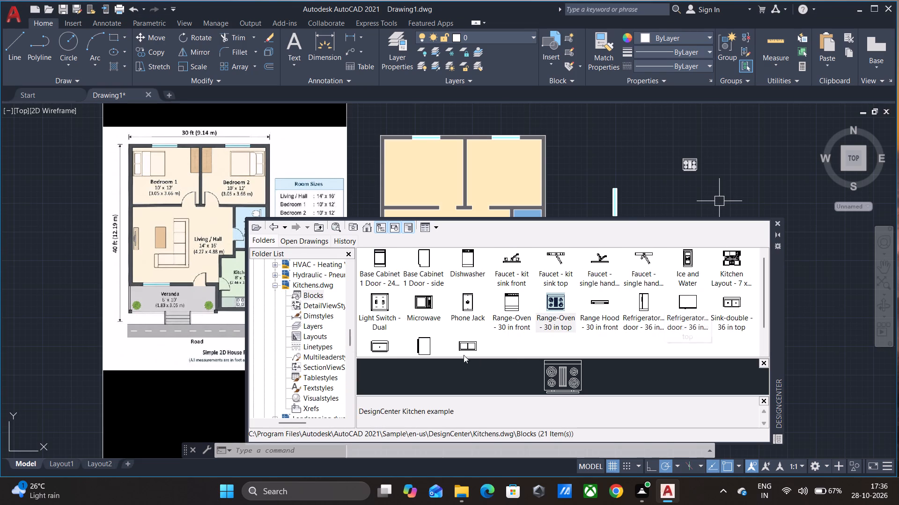
pyautogui.moveTo(734, 306); pyautogui.dragTo(741, 170)
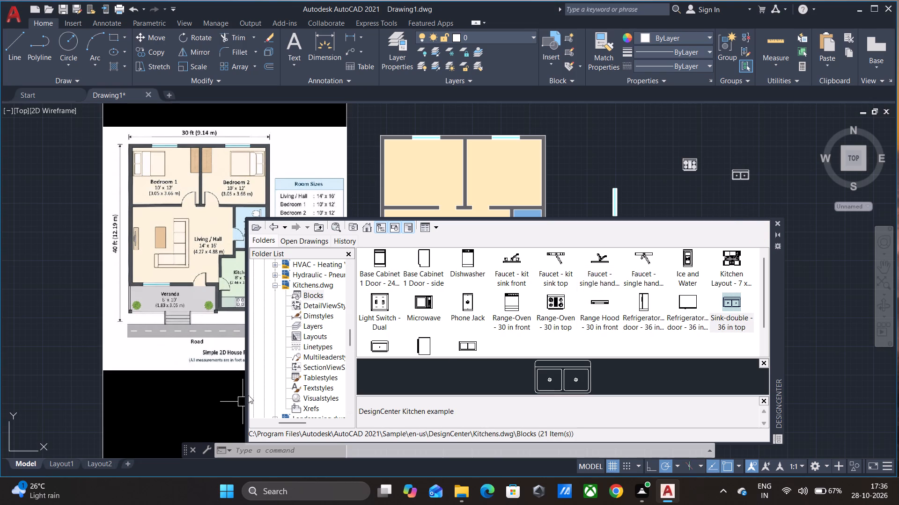
# Display the blocks of Home - Space Planner.dwg and insert the Bed - Queen block beside the redrawn plan.
pyautogui.click(275, 282)
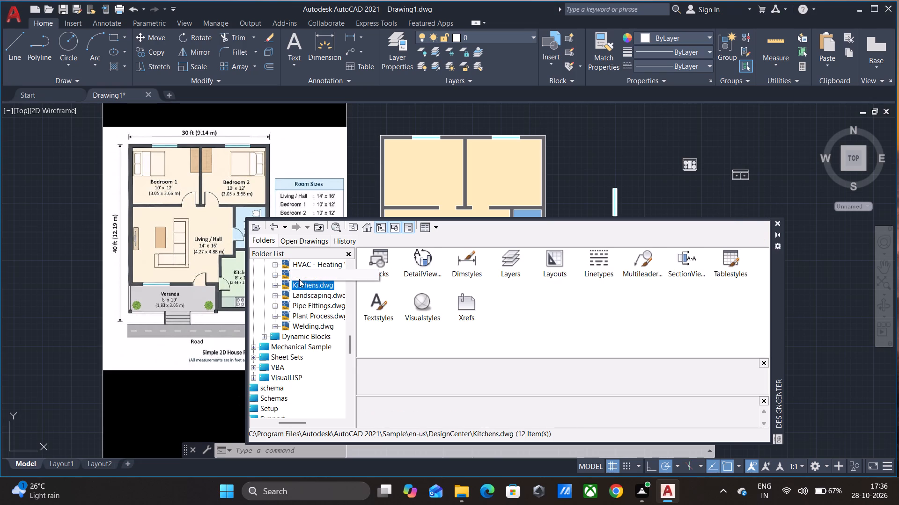
pyautogui.scroll(2, 299, 279)
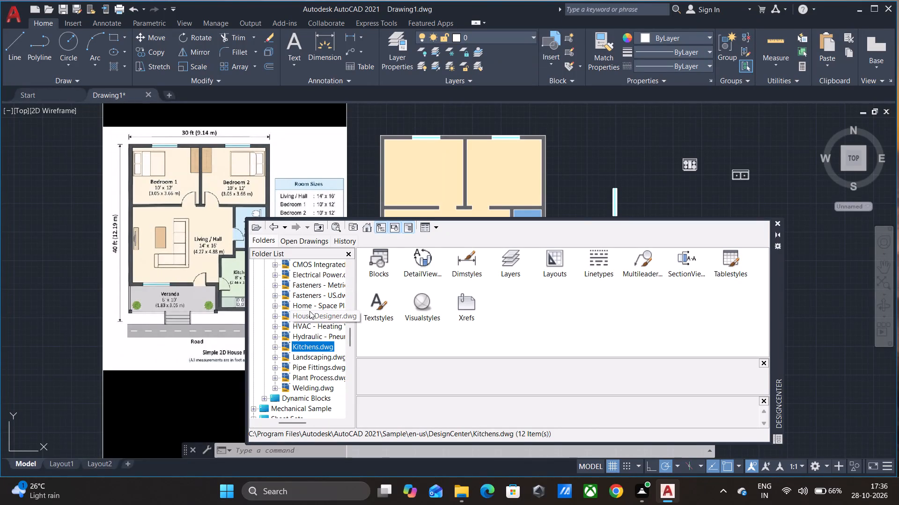
pyautogui.click(313, 301)
pyautogui.doubleClick(368, 252)
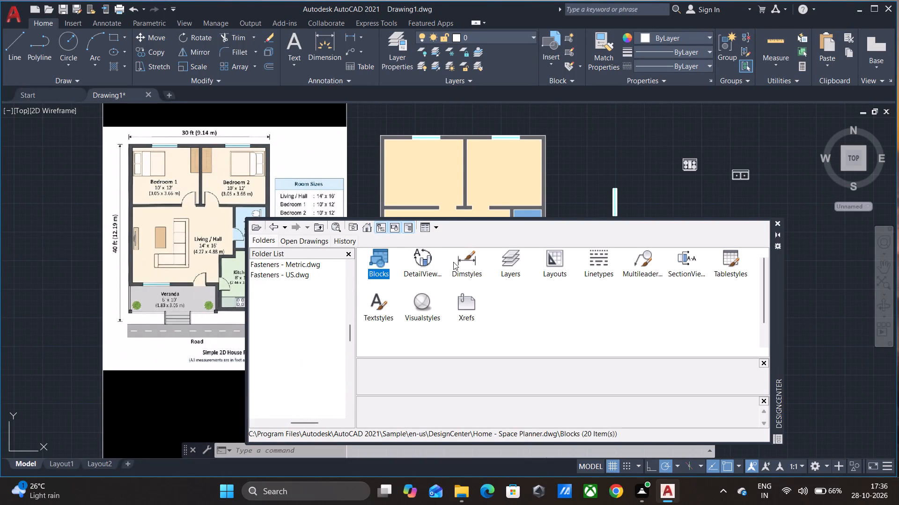
pyautogui.moveTo(383, 258); pyautogui.dragTo(618, 132)
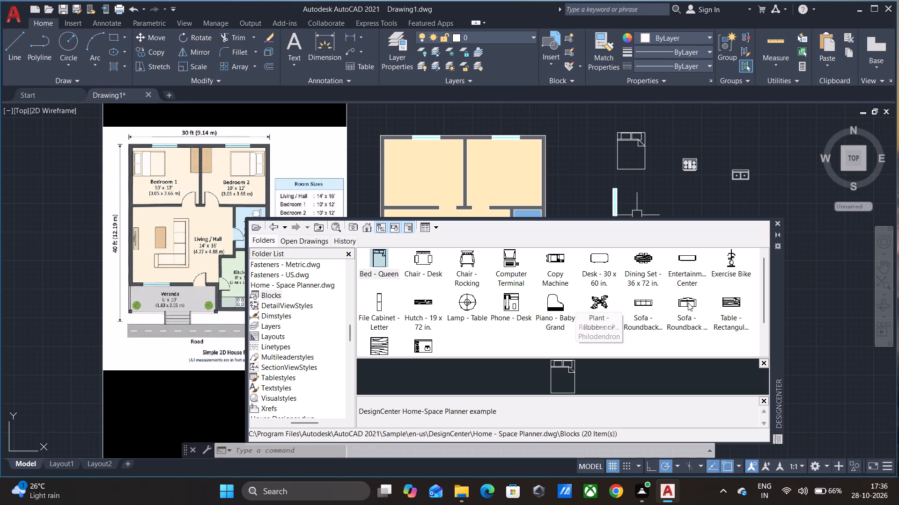
# Insert the two Sofa - Roundback blocks and the Lamp - Table block beside the plan, and close DesignCenter.
pyautogui.moveTo(643, 314); pyautogui.dragTo(838, 307)
pyautogui.moveTo(691, 302); pyautogui.dragTo(841, 411)
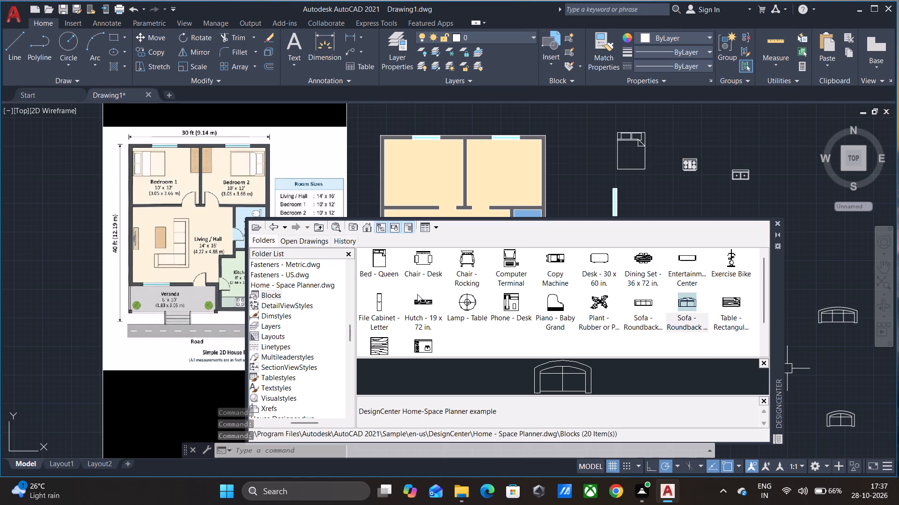
pyautogui.moveTo(464, 302); pyautogui.dragTo(683, 196)
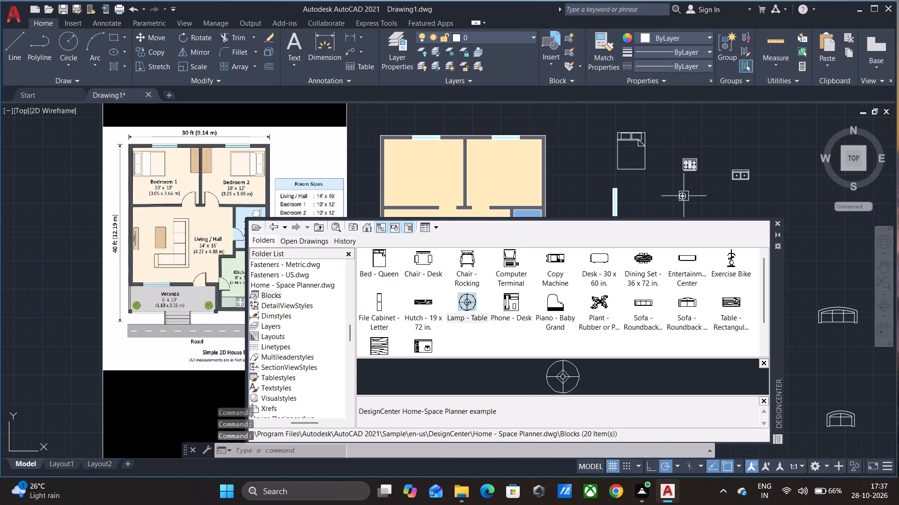
pyautogui.click(775, 221)
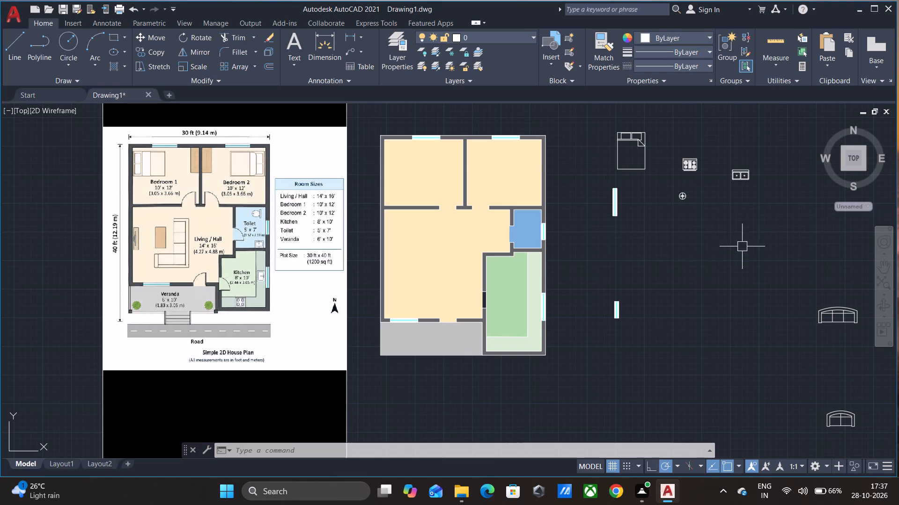
pyautogui.scroll(-1, 714, 248)
pyautogui.scroll(1, 714, 248)
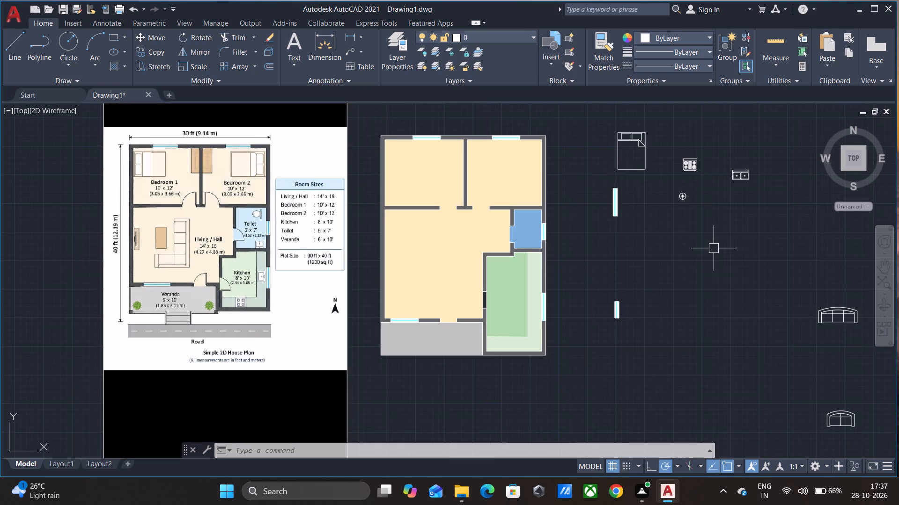
# Reopen DesignCenter and look through the blocks of the Kitchens.dwg sample drawing again.
pyautogui.press('space')
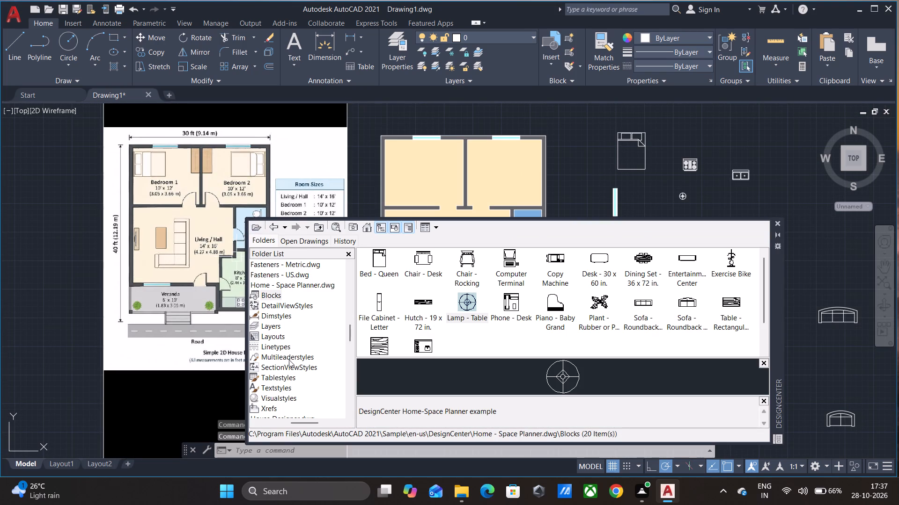
pyautogui.moveTo(298, 424); pyautogui.dragTo(287, 427)
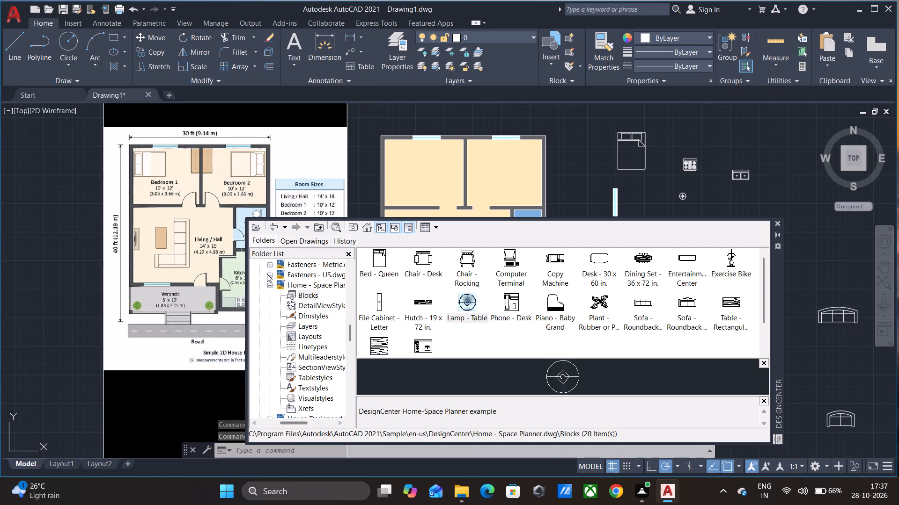
pyautogui.click(271, 289)
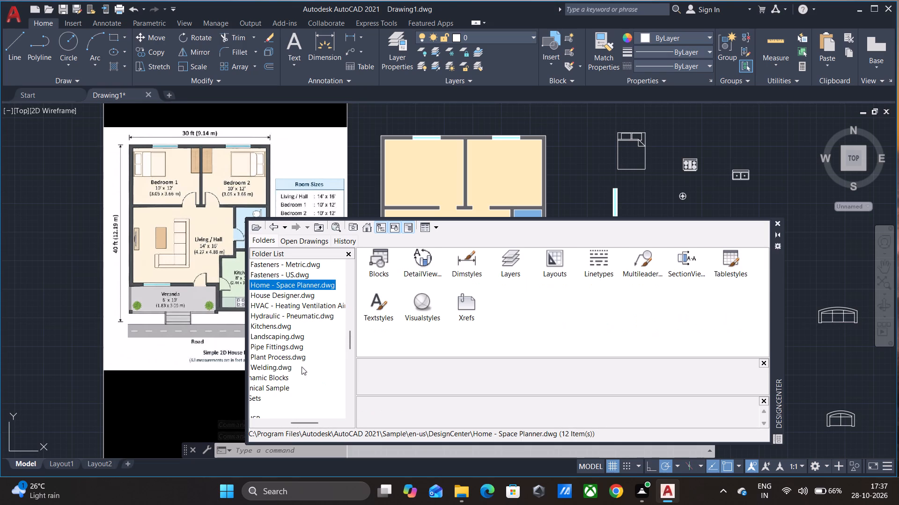
pyautogui.moveTo(301, 424); pyautogui.dragTo(286, 428)
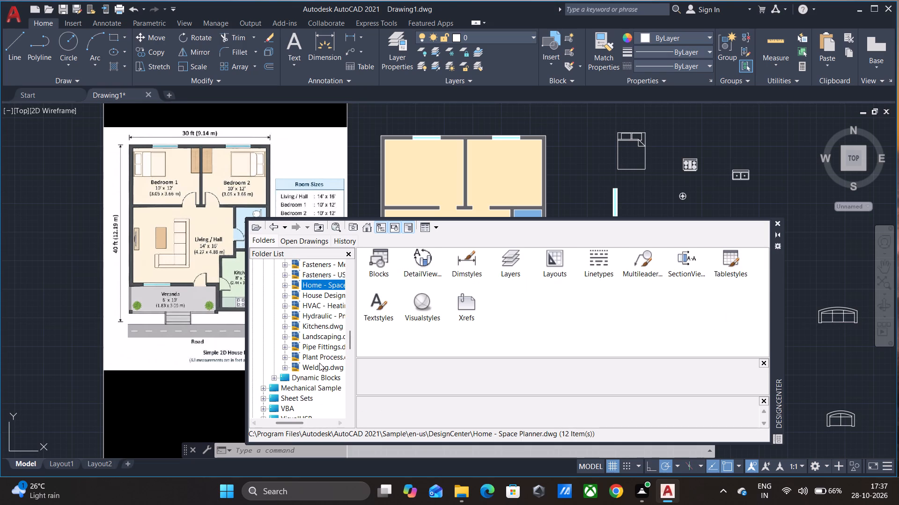
pyautogui.scroll(1, 319, 363)
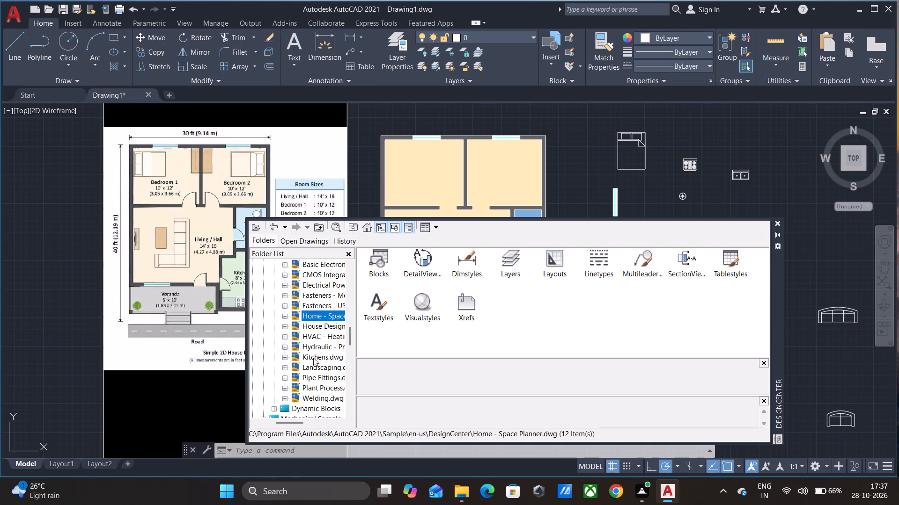
pyautogui.click(313, 358)
pyautogui.doubleClick(373, 265)
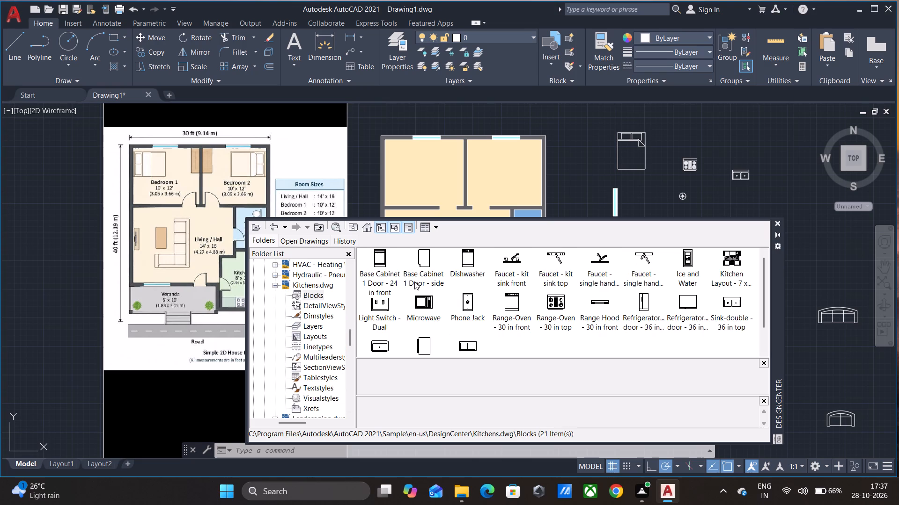
pyautogui.click(272, 227)
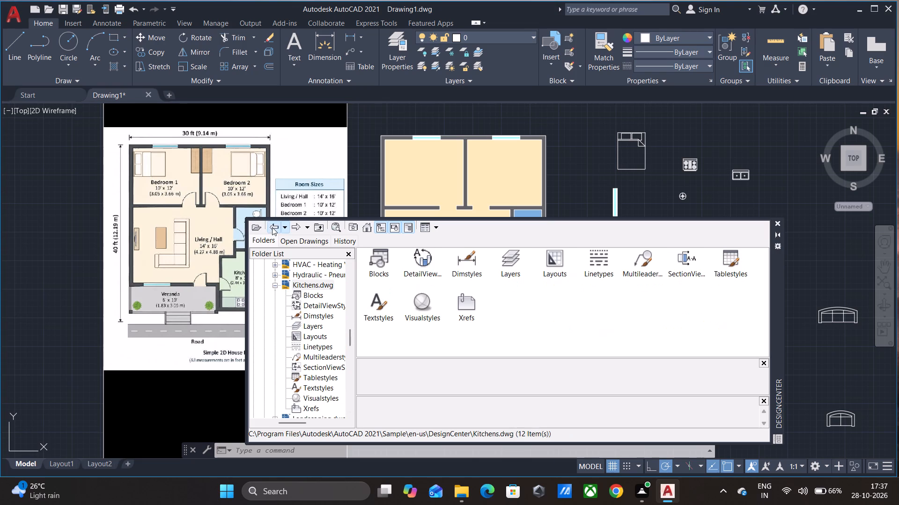
pyautogui.click(275, 224)
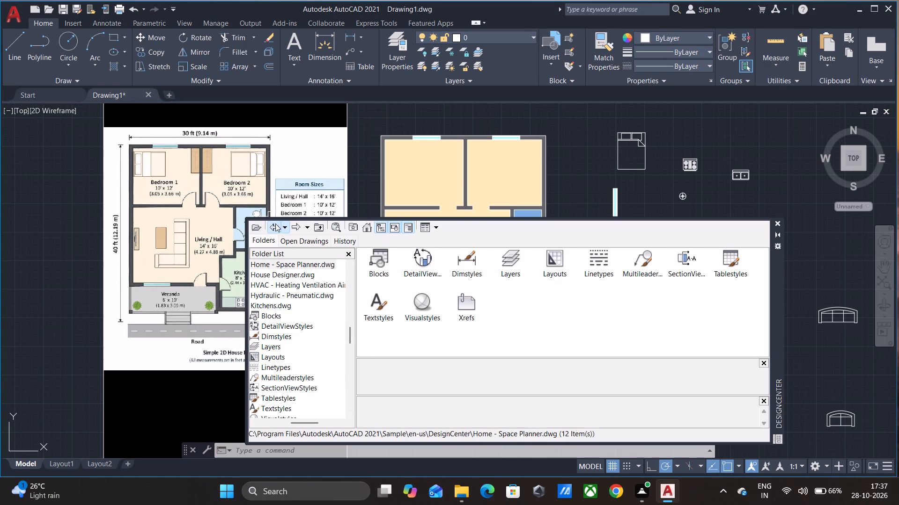
pyautogui.moveTo(302, 419); pyautogui.dragTo(289, 421)
pyautogui.click(276, 302)
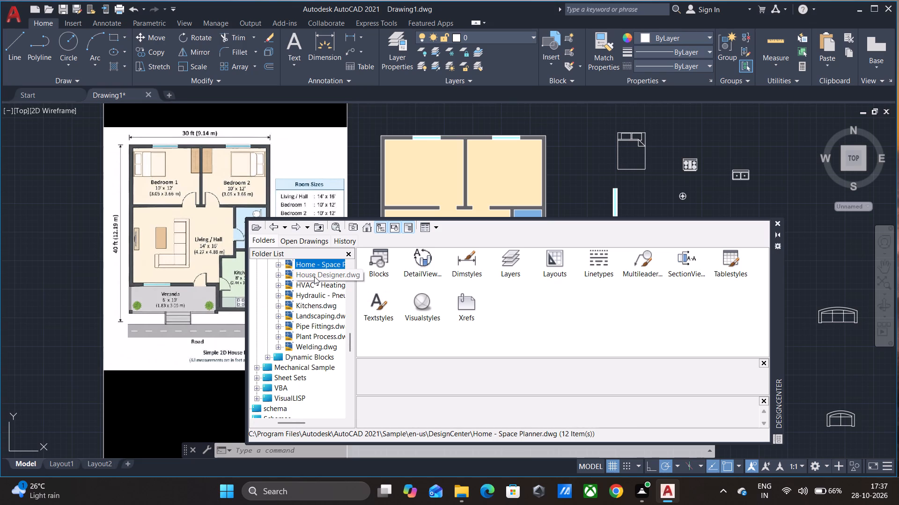
# Insert the Toilet - top block from House Designer.dwg near the double sink, and close DesignCenter.
pyautogui.click(314, 276)
pyautogui.doubleClick(371, 259)
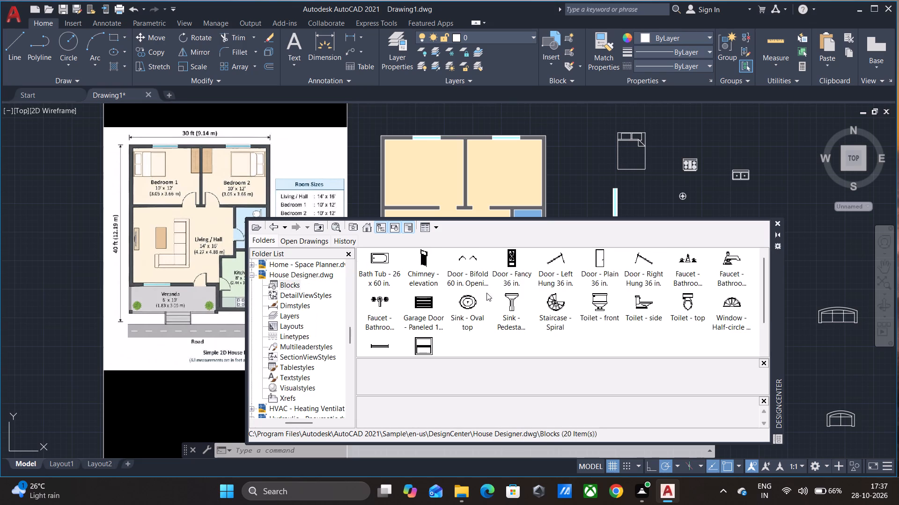
pyautogui.moveTo(681, 303); pyautogui.dragTo(761, 202)
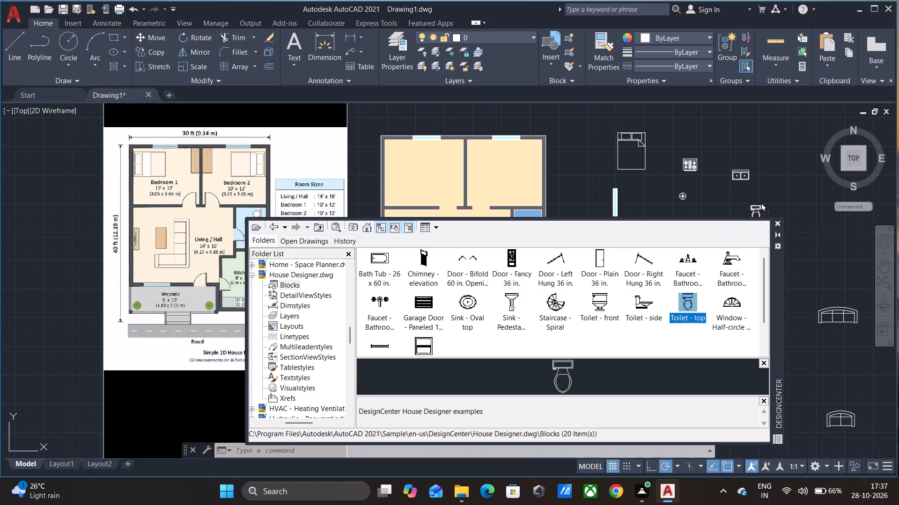
pyautogui.moveTo(761, 202); pyautogui.dragTo(789, 191)
pyautogui.click(777, 223)
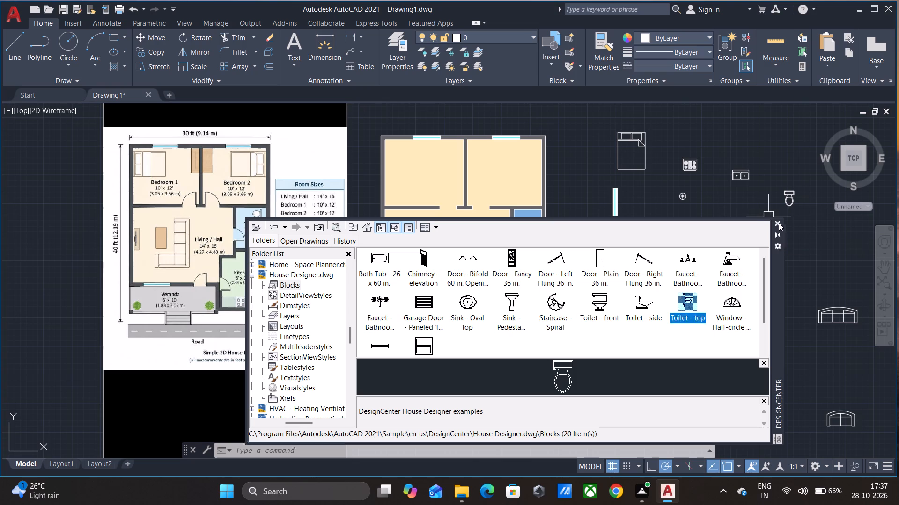
# Rotate the toilet block 270° about its tank's upper-right corner so the bowl points left.
pyautogui.click(807, 224)
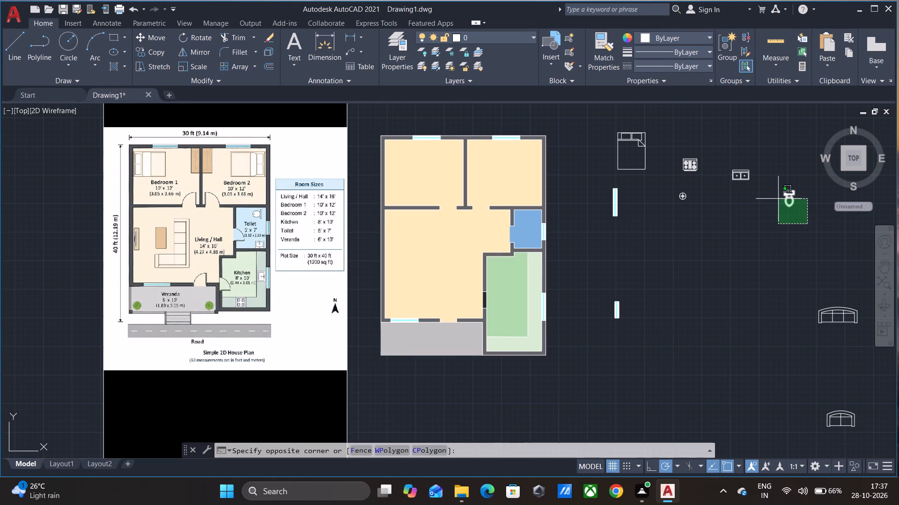
pyautogui.click(774, 188)
pyautogui.press('r')
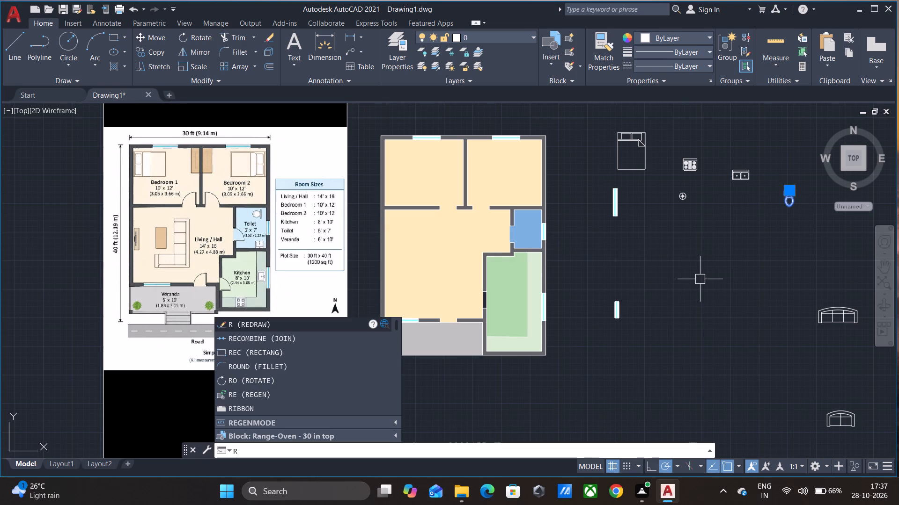
pyautogui.press('Down')
pyautogui.press('Down')
pyautogui.press('Down')
pyautogui.press('Down')
pyautogui.press('Return')
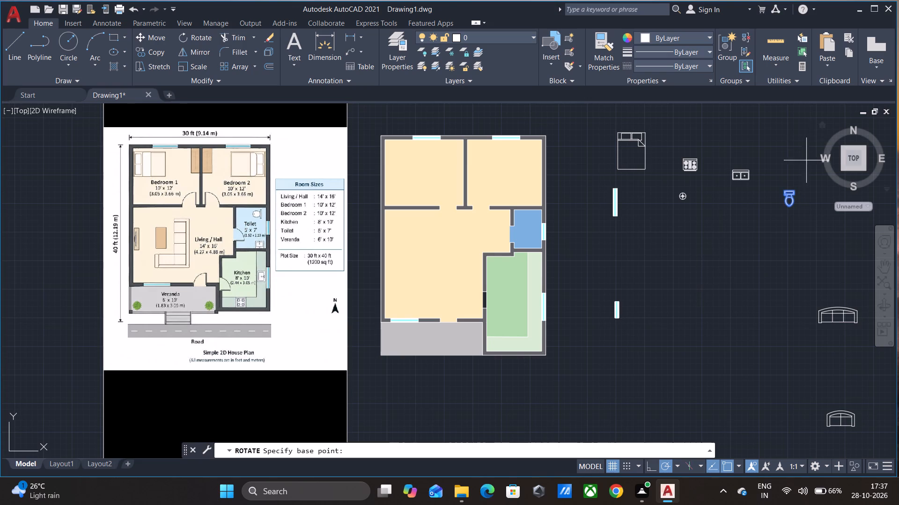
pyautogui.scroll(3, 804, 195)
pyautogui.click(760, 176)
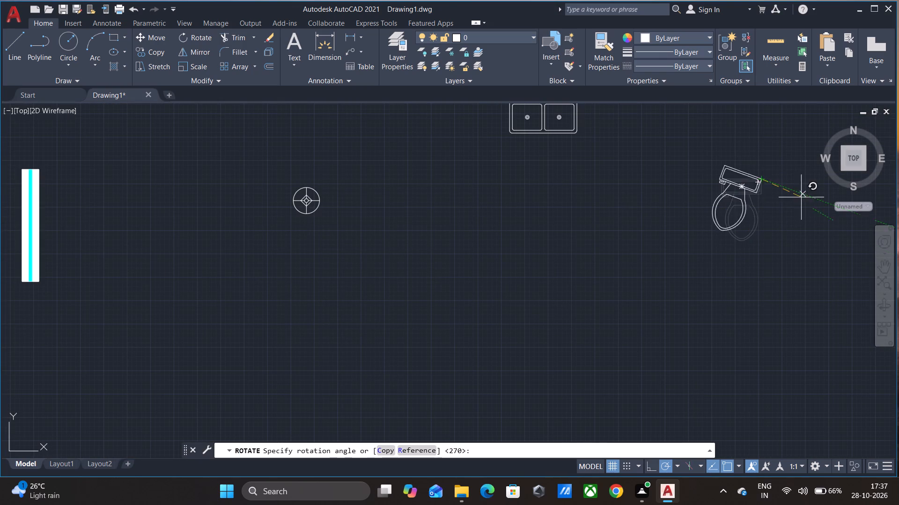
pyautogui.click(763, 246)
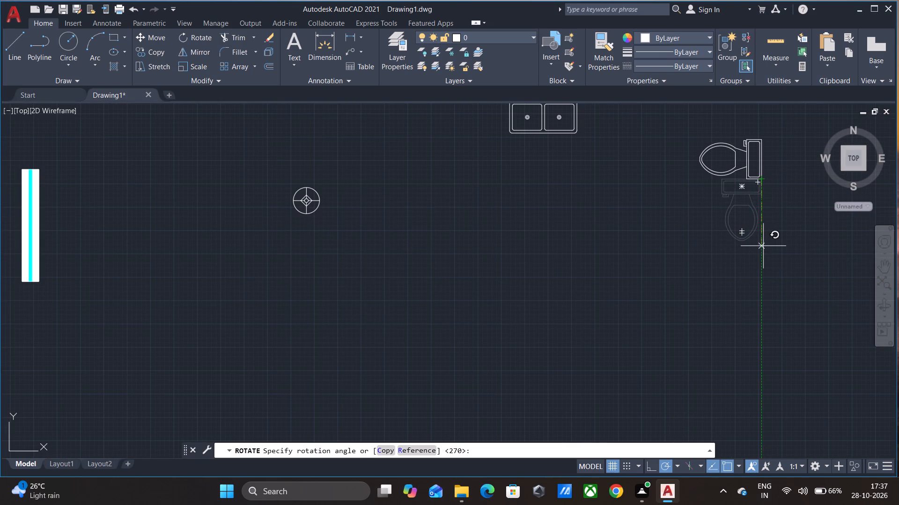
# Move the toilet block by its tank's upper-right corner into the blue toilet room, against the right wall near the window's upper end.
pyautogui.scroll(-3, 768, 235)
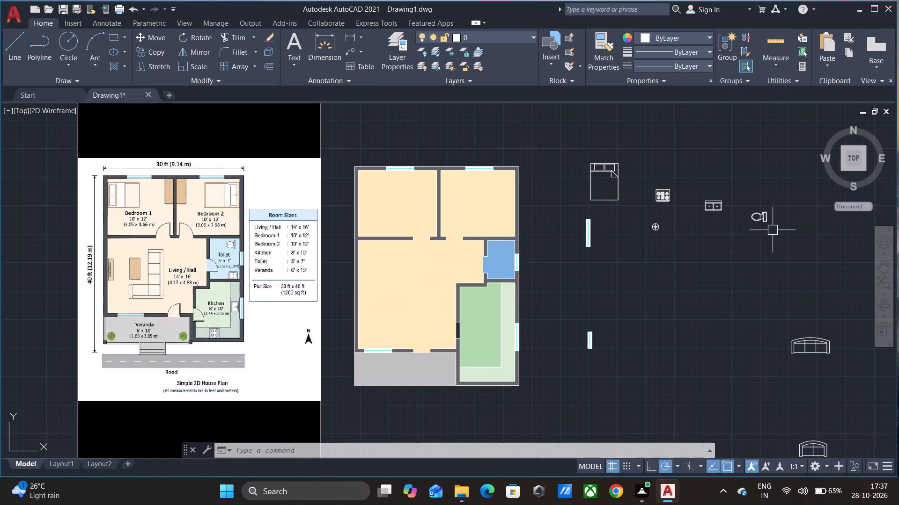
pyautogui.click(784, 235)
pyautogui.click(743, 196)
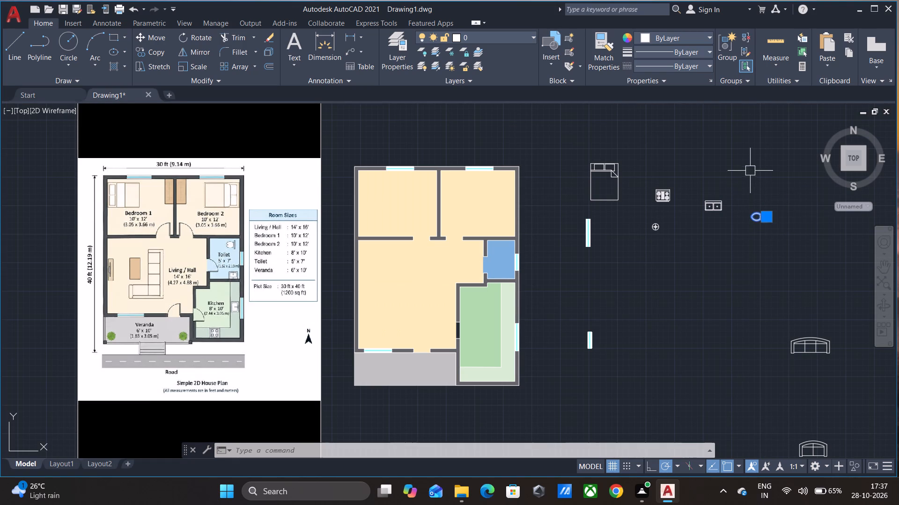
pyautogui.press('m')
pyautogui.press('Return')
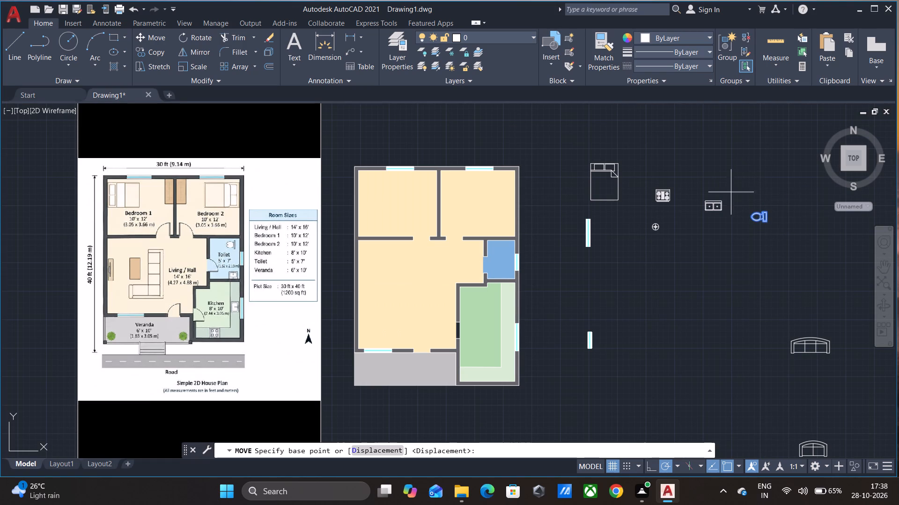
pyautogui.scroll(4, 766, 216)
pyautogui.click(770, 197)
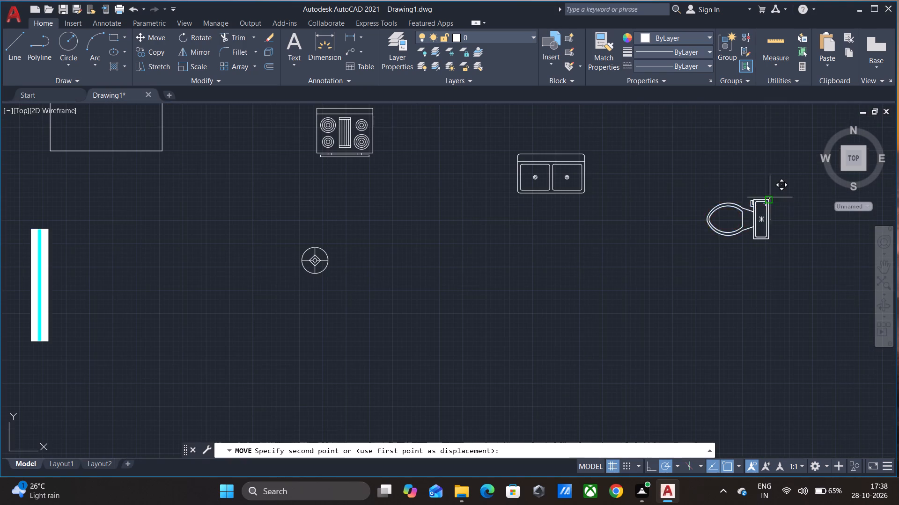
pyautogui.scroll(-4, 770, 197)
pyautogui.scroll(3, 519, 234)
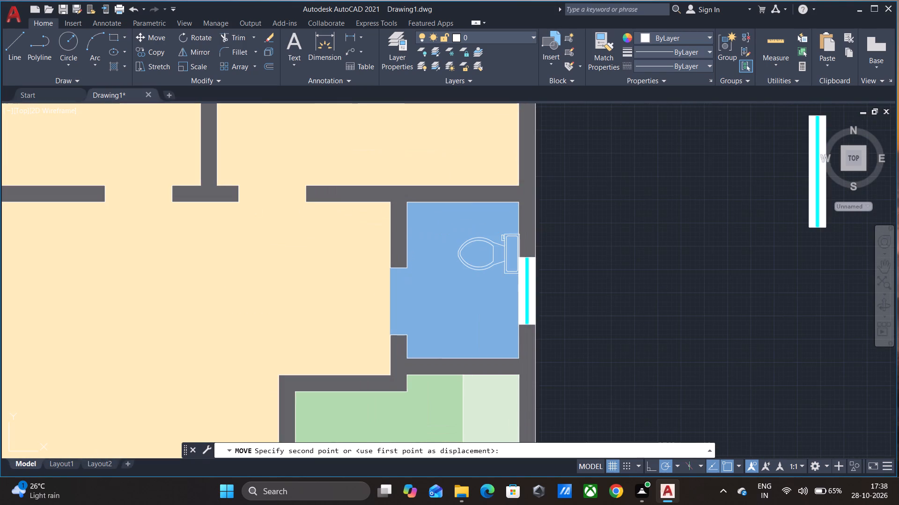
pyautogui.scroll(-2, 519, 234)
pyautogui.scroll(2, 519, 234)
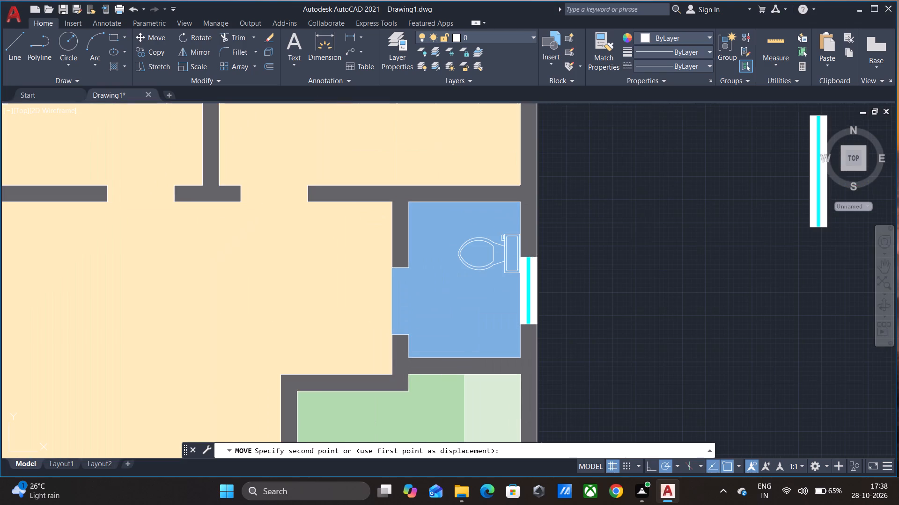
pyautogui.click(517, 229)
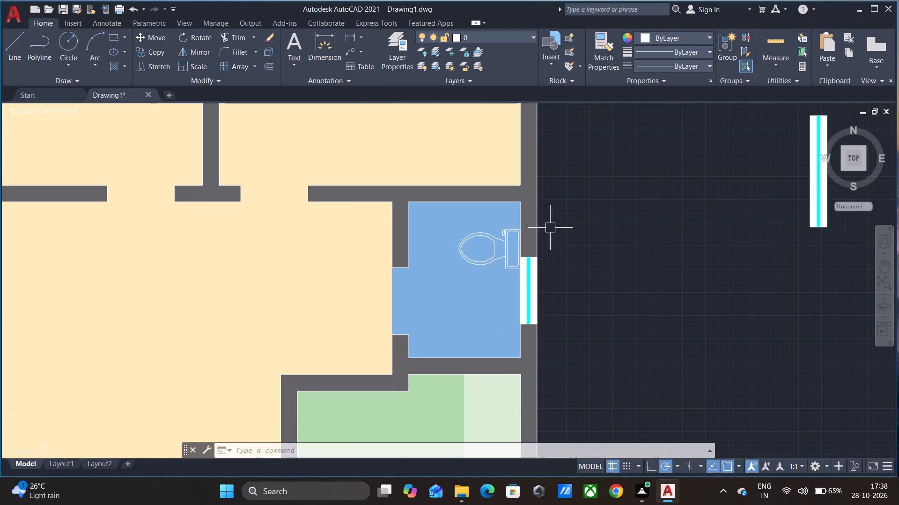
pyautogui.scroll(-4, 597, 230)
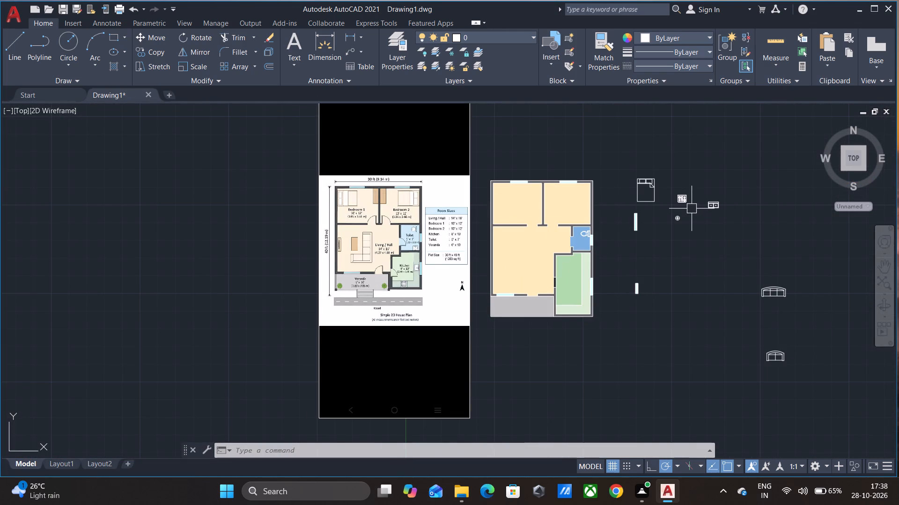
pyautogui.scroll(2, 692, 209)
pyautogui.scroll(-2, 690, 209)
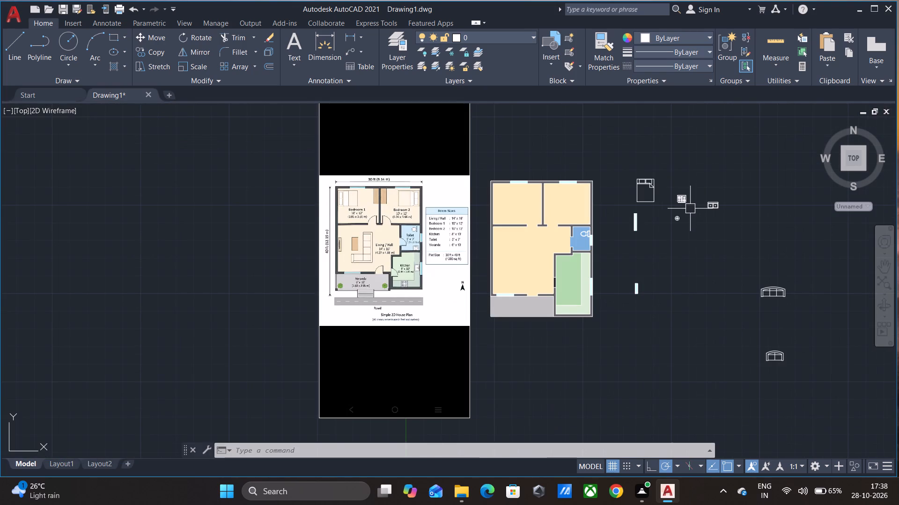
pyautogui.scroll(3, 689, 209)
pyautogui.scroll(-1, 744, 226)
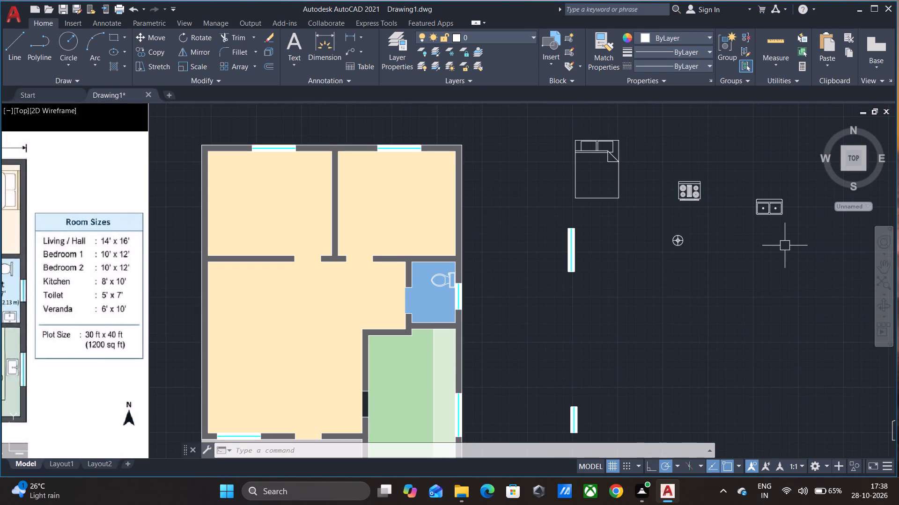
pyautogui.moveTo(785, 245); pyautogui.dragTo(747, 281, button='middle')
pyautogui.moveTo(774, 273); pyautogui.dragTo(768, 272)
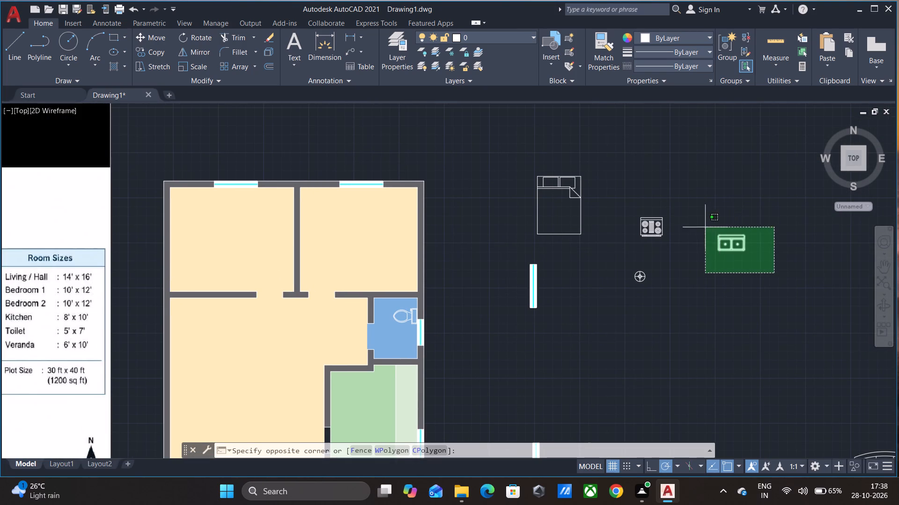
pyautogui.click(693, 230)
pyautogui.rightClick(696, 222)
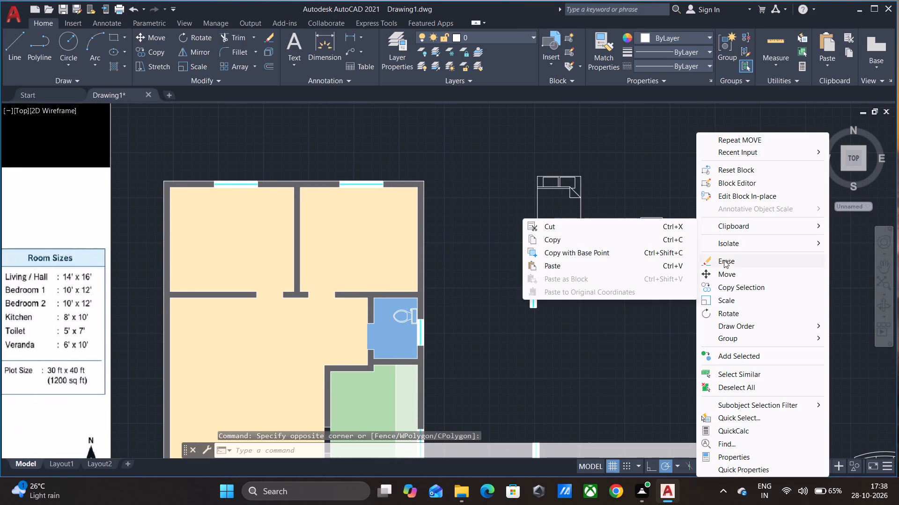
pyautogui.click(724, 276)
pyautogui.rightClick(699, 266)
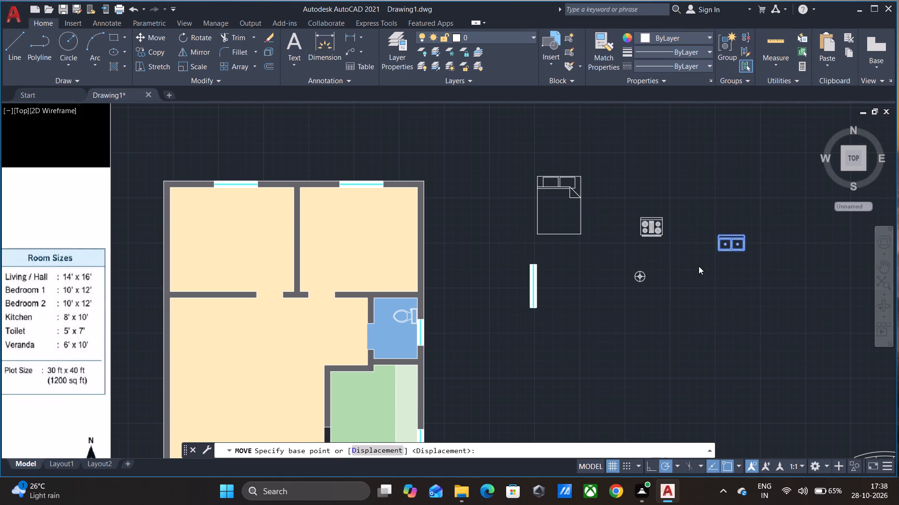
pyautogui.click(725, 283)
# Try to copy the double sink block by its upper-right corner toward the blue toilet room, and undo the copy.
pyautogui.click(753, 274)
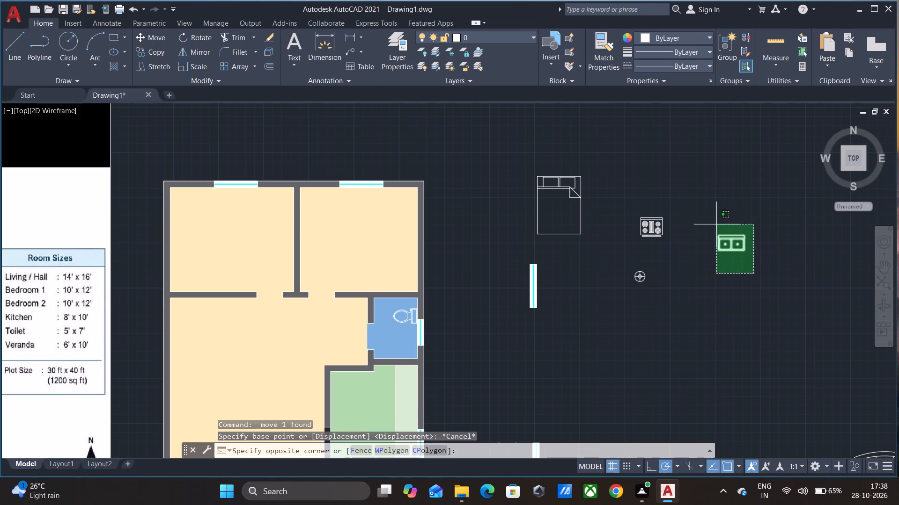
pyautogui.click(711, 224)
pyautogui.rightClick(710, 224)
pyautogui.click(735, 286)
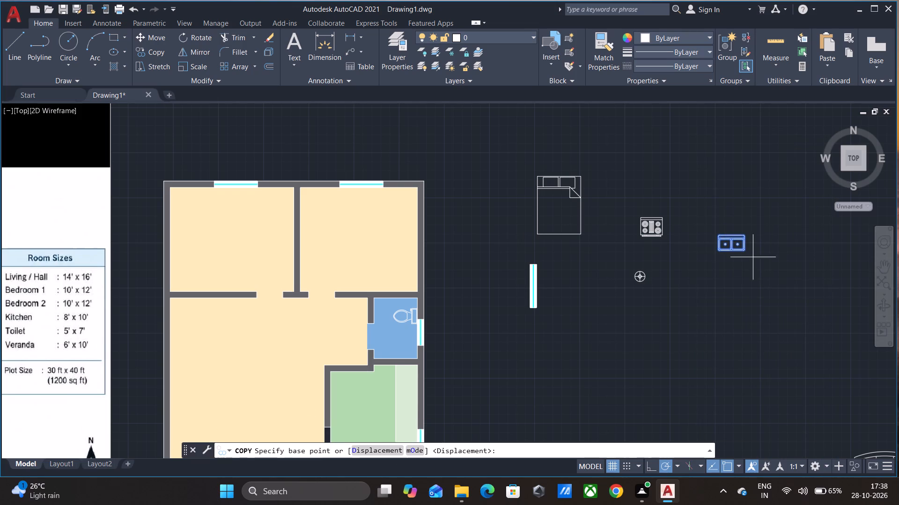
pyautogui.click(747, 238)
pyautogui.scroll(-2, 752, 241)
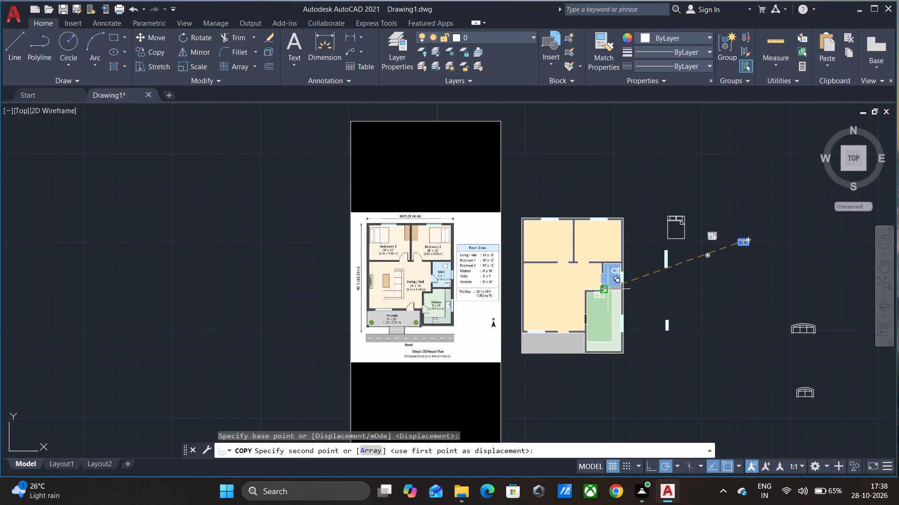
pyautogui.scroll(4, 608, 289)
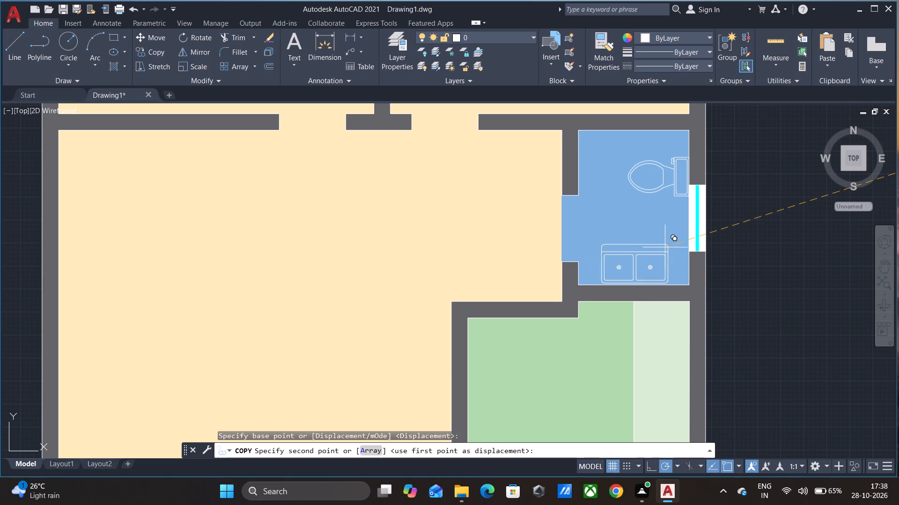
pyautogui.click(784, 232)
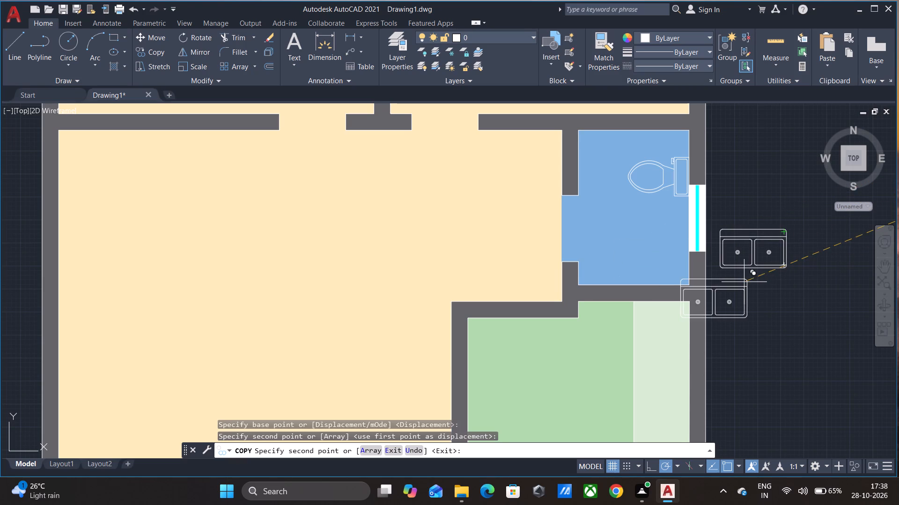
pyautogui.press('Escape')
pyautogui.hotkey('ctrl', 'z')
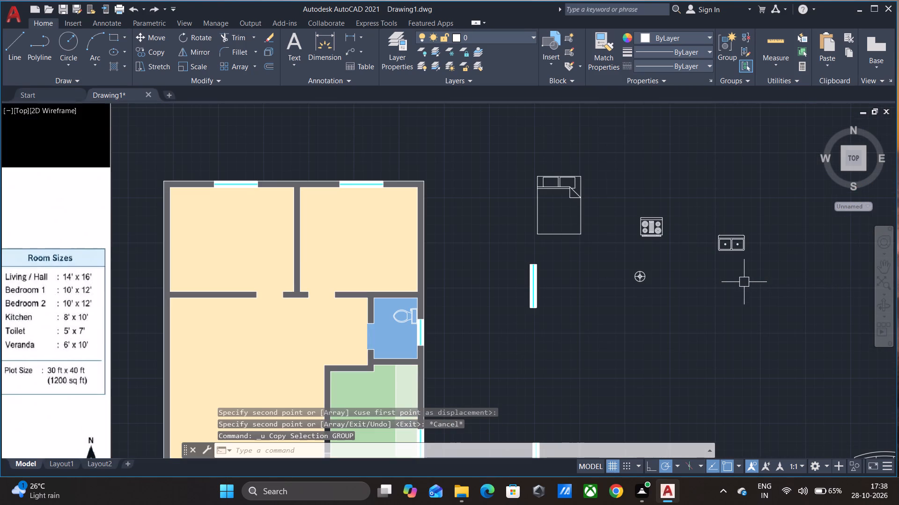
# Rotate the double sink block 180° about its lower-right corner.
pyautogui.click(758, 260)
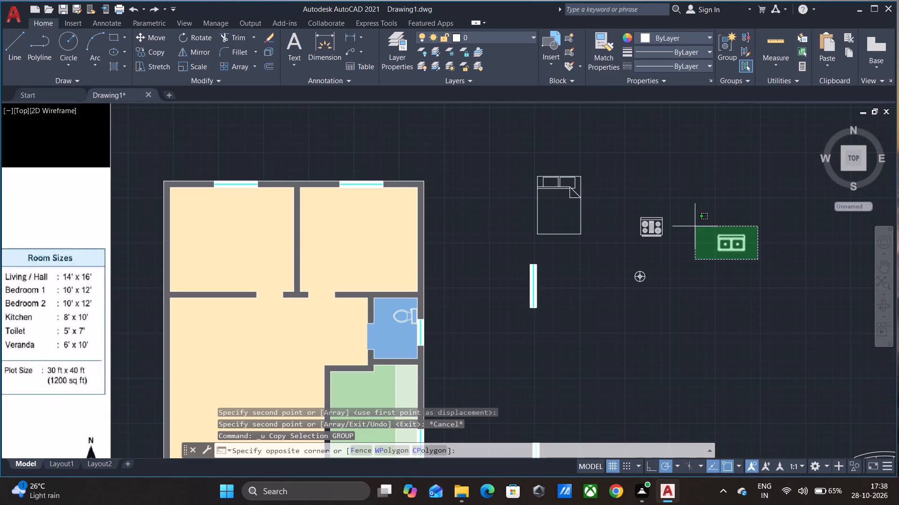
pyautogui.click(707, 226)
pyautogui.rightClick(707, 226)
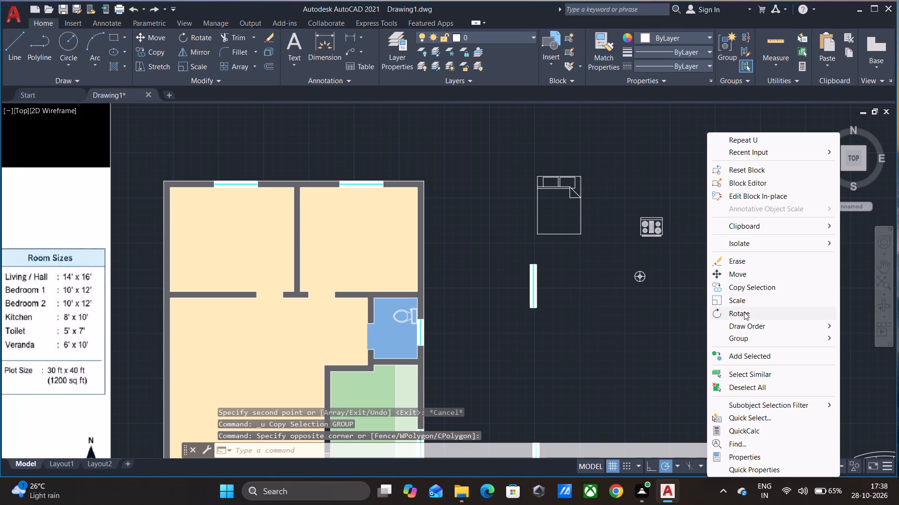
pyautogui.click(744, 314)
pyautogui.click(742, 250)
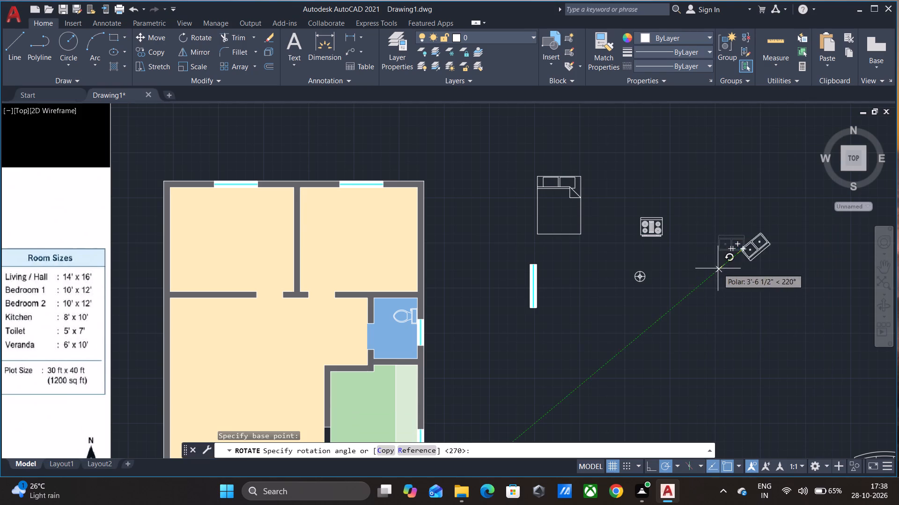
pyautogui.click(675, 254)
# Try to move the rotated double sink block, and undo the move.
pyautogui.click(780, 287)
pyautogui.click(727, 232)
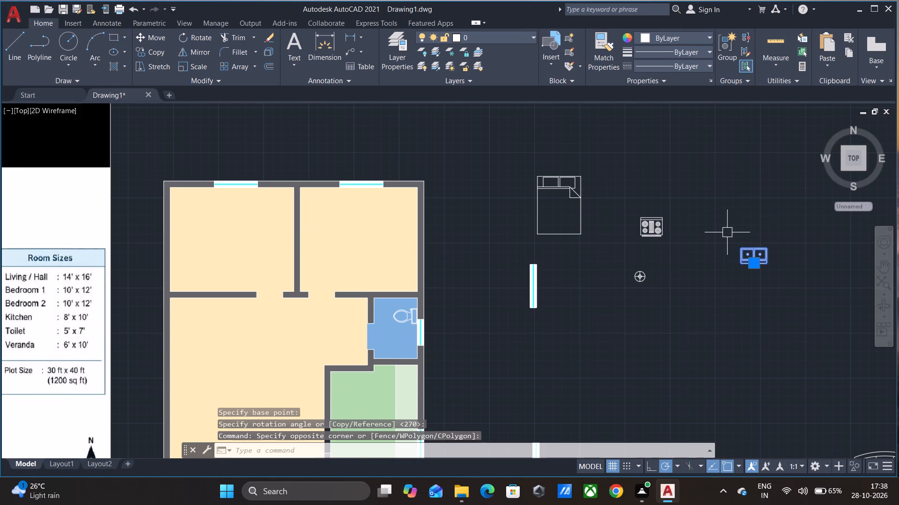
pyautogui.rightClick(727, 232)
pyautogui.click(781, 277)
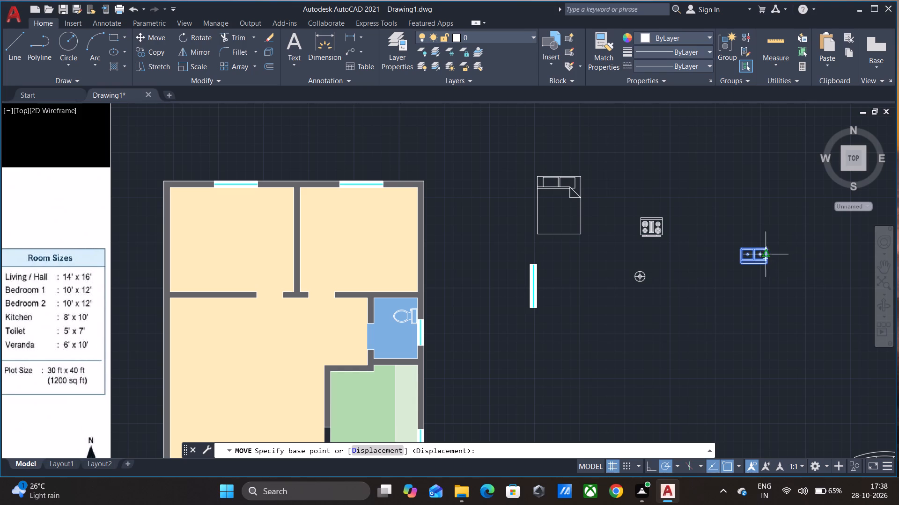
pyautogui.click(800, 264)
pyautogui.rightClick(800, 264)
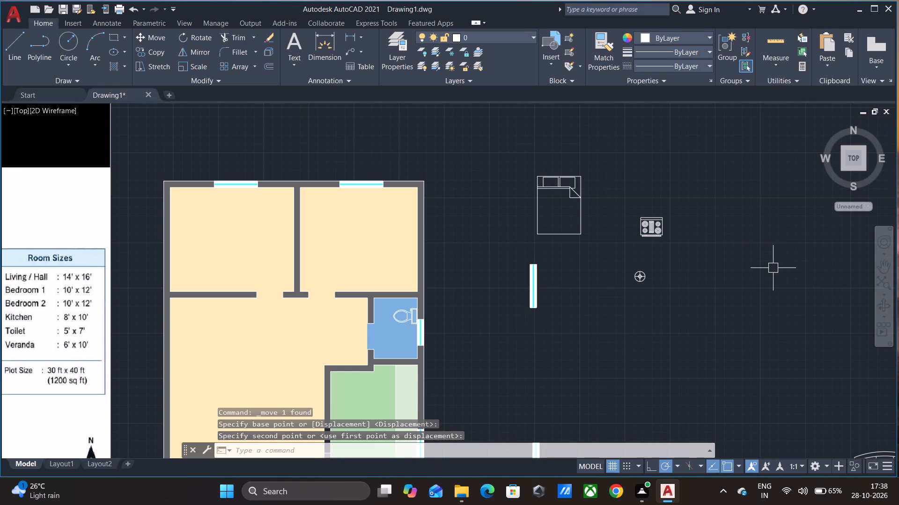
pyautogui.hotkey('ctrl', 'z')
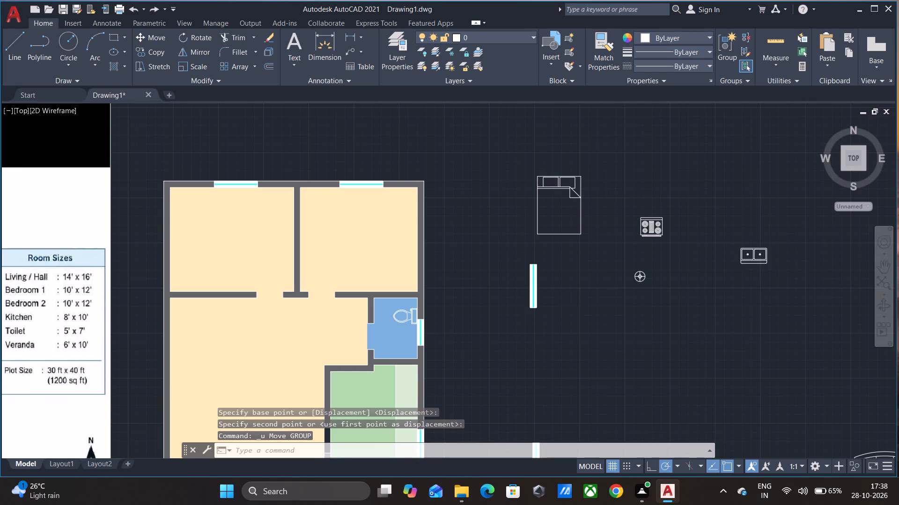
# Copy the rotated double sink block by its upper-right corner into the blue toilet room, along the bottom wall below the toilet.
pyautogui.moveTo(784, 287); pyautogui.dragTo(780, 280)
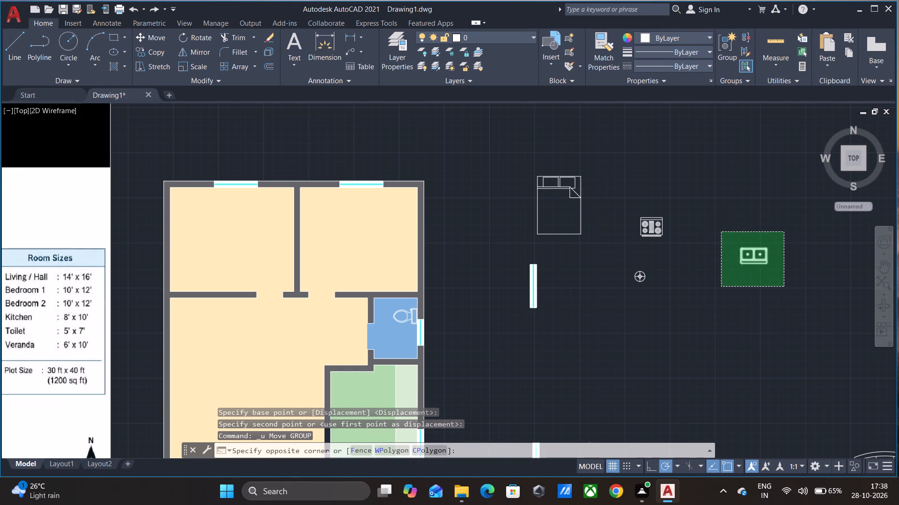
pyautogui.click(721, 232)
pyautogui.rightClick(722, 231)
pyautogui.click(754, 289)
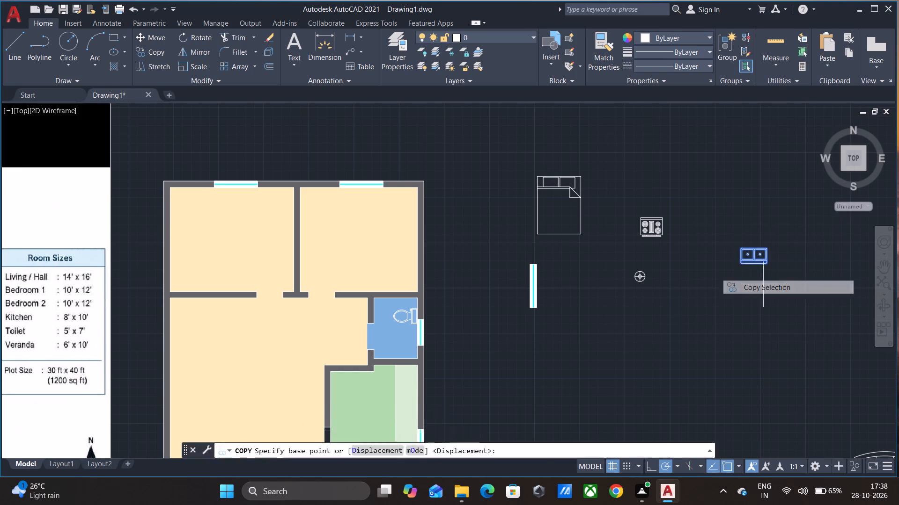
pyautogui.click(766, 249)
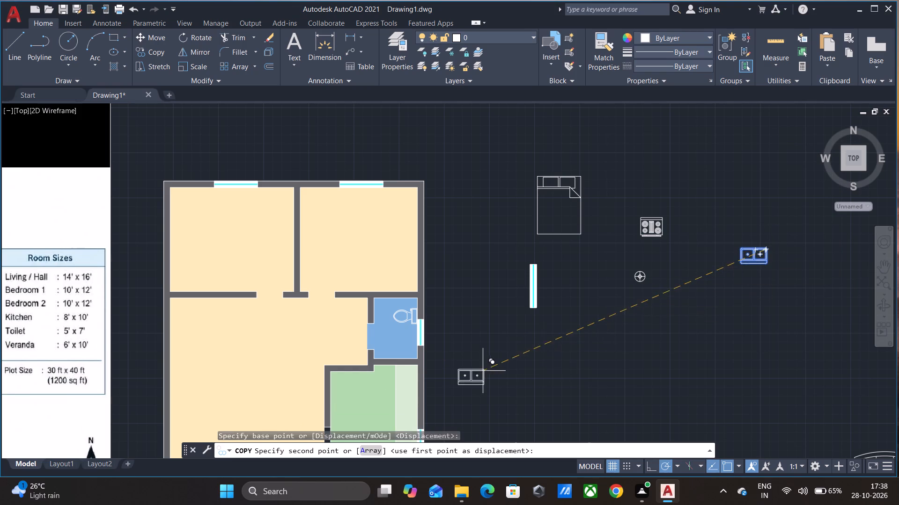
pyautogui.scroll(3, 405, 346)
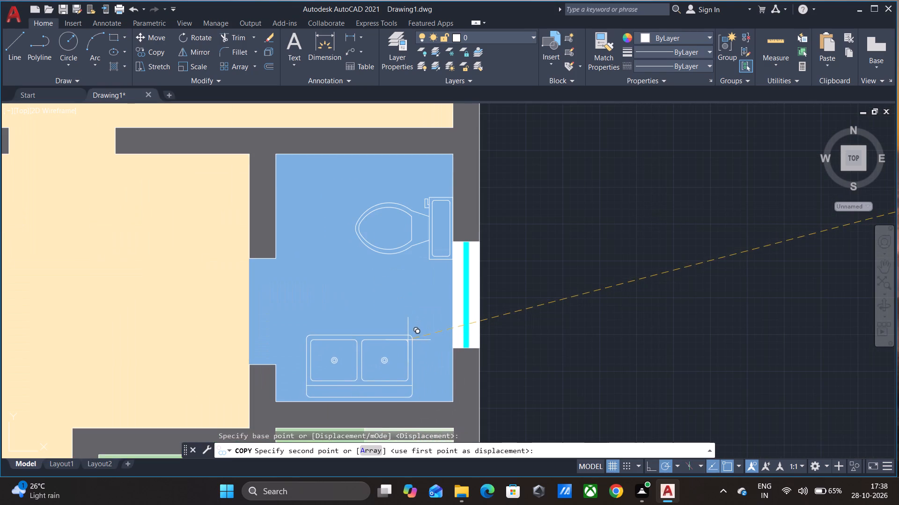
pyautogui.click(411, 345)
pyautogui.scroll(-3, 575, 335)
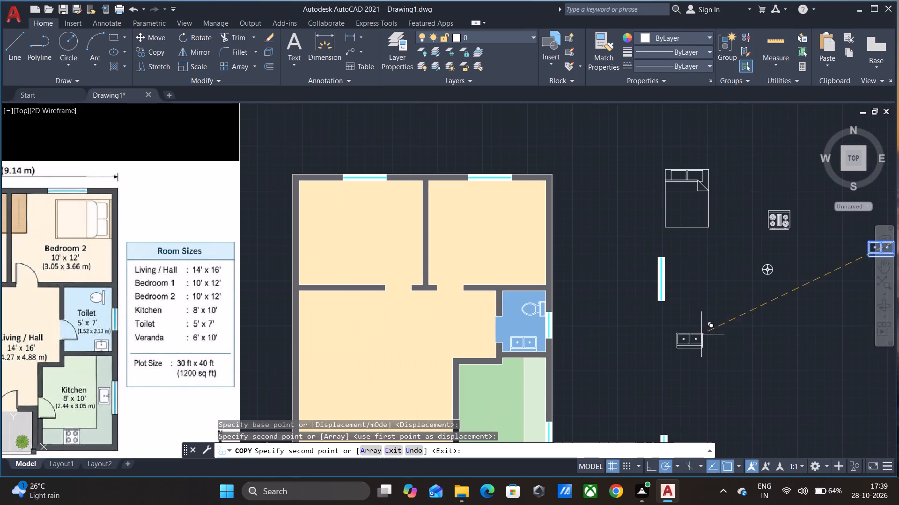
pyautogui.press('Escape')
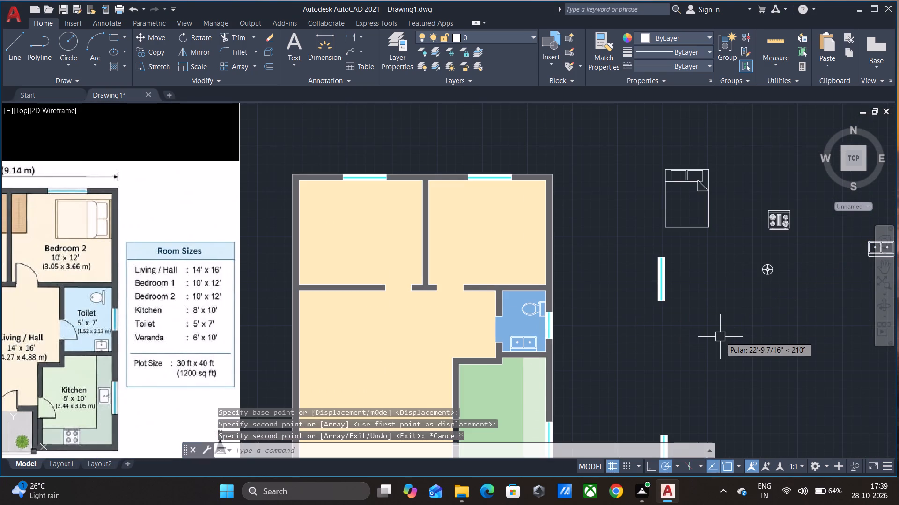
# Copy the stove block by its upper-right corner onto the light-green counter strip along the kitchen's bottom wall.
pyautogui.moveTo(712, 290); pyautogui.dragTo(703, 260, button='middle')
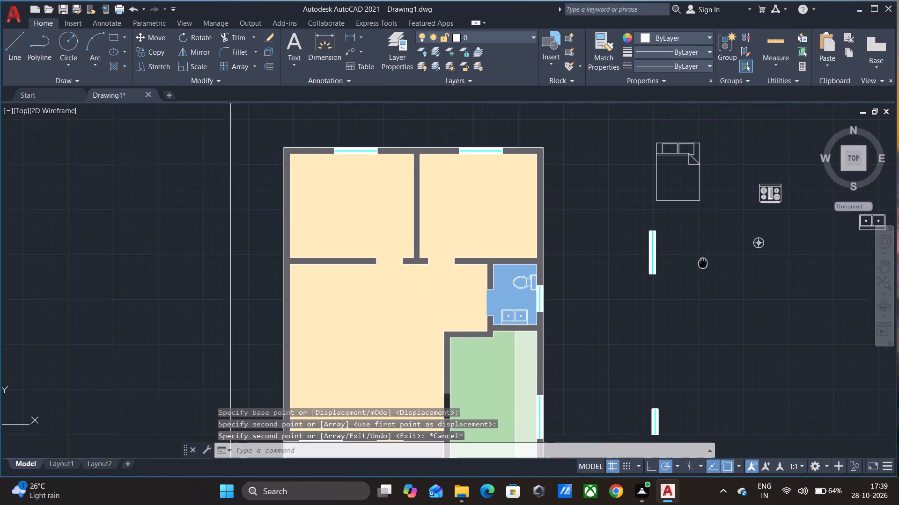
pyautogui.moveTo(703, 260); pyautogui.dragTo(703, 256, button='middle')
pyautogui.scroll(-1, 704, 256)
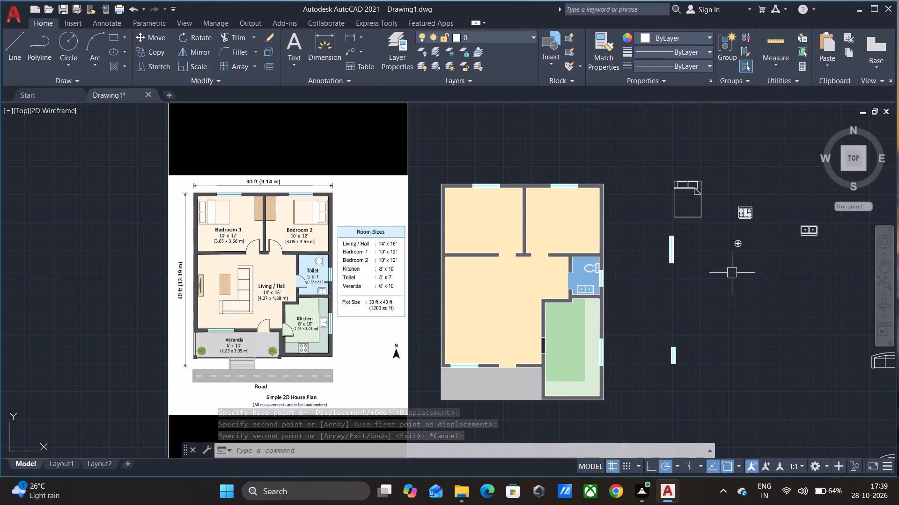
pyautogui.scroll(1, 762, 212)
pyautogui.click(763, 227)
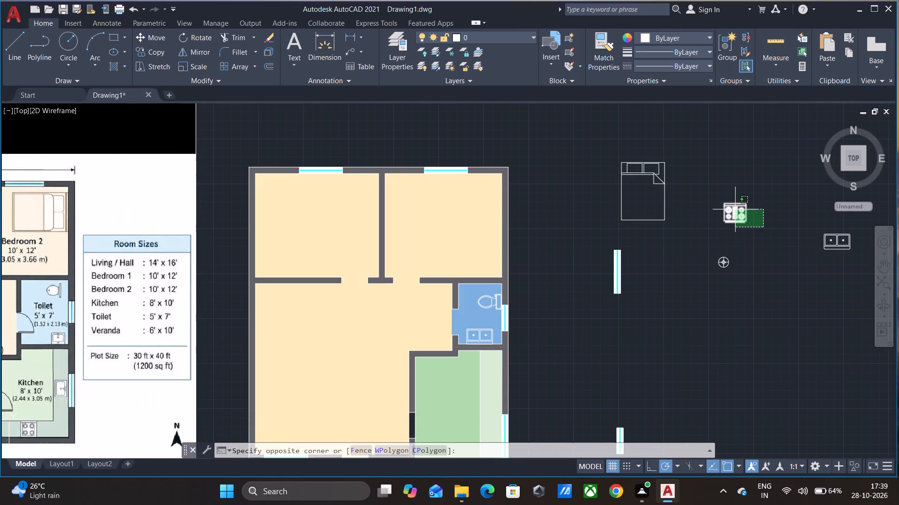
pyautogui.click(708, 194)
pyautogui.rightClick(707, 194)
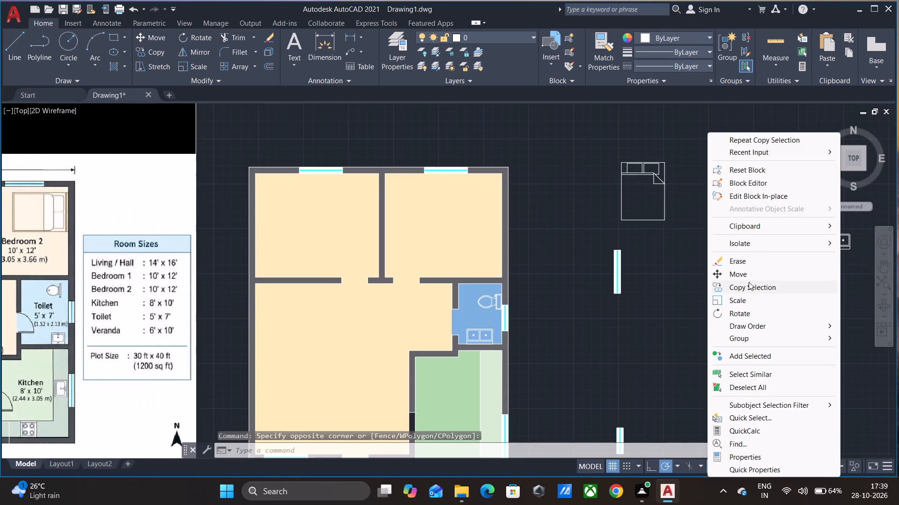
pyautogui.click(750, 288)
pyautogui.scroll(2, 745, 202)
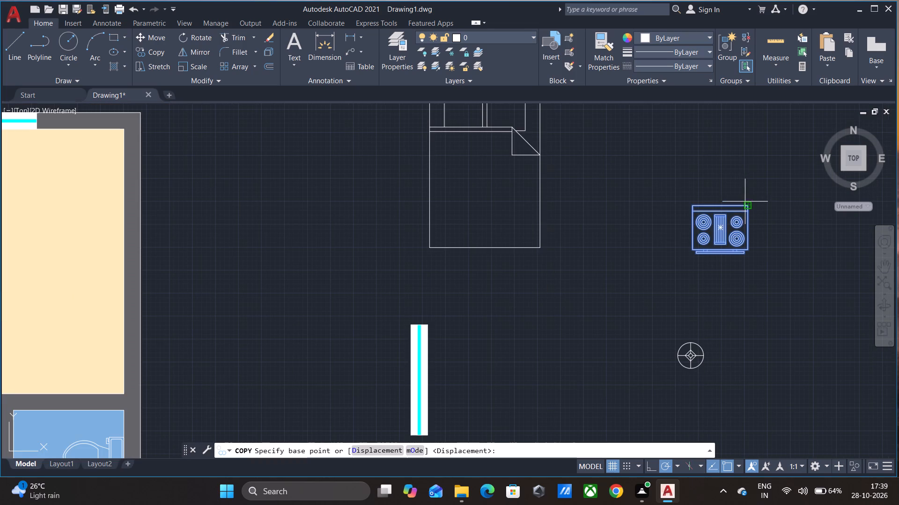
pyautogui.click(749, 207)
pyautogui.scroll(-3, 749, 207)
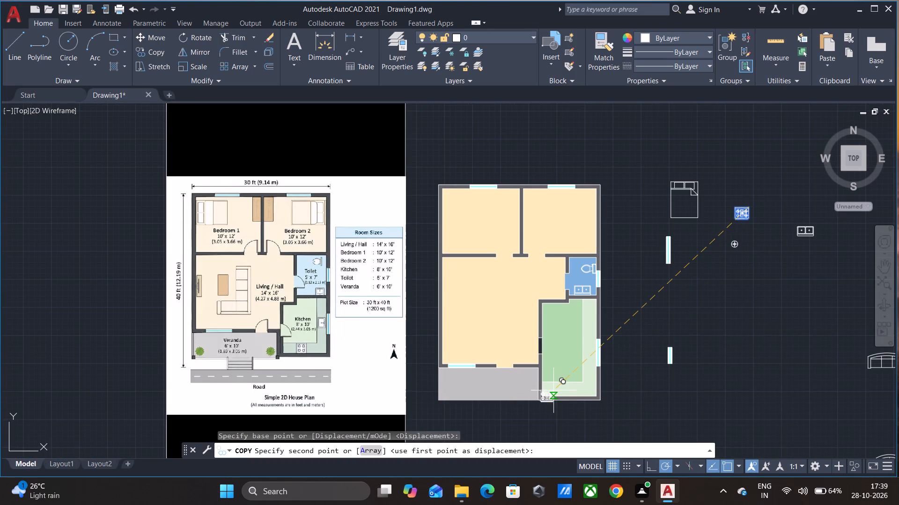
pyautogui.scroll(3, 553, 390)
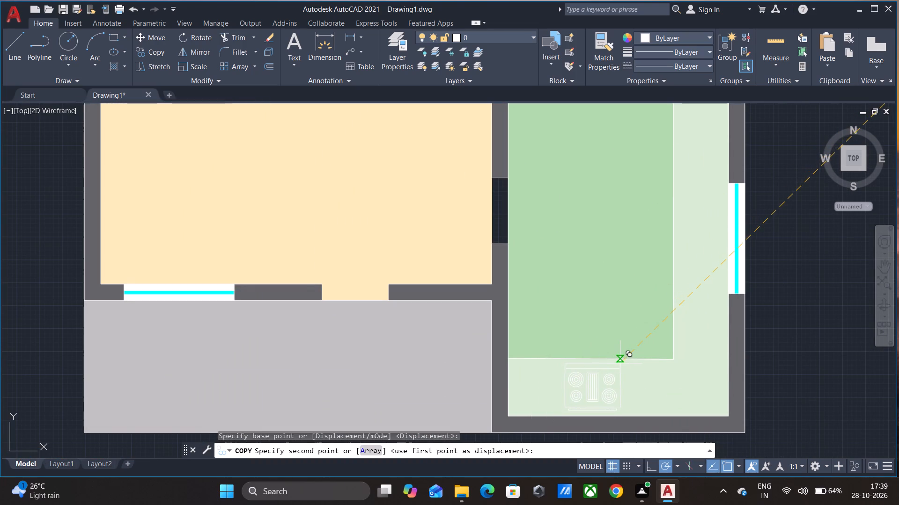
pyautogui.click(630, 361)
# Place a second copy of the stove beside the first, at the left end of the kitchen's bottom counter, and end the copying.
pyautogui.scroll(-2, 633, 359)
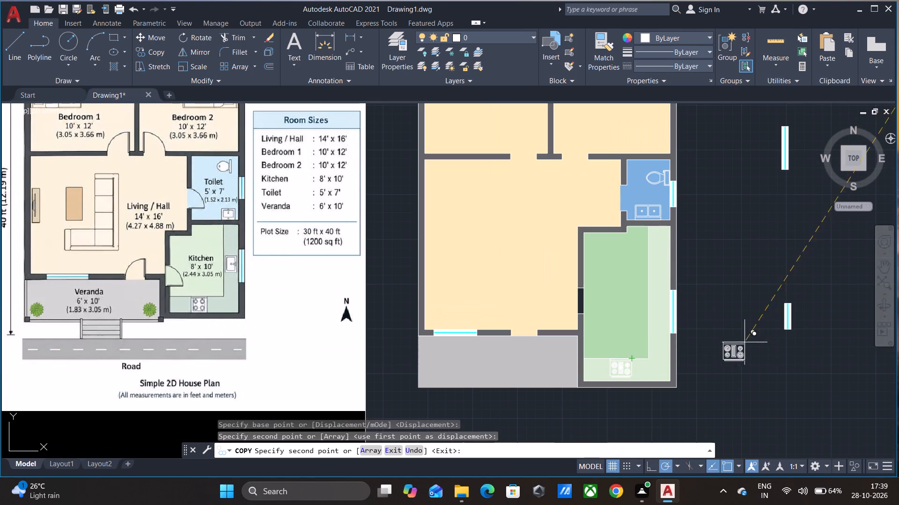
pyautogui.scroll(4, 618, 366)
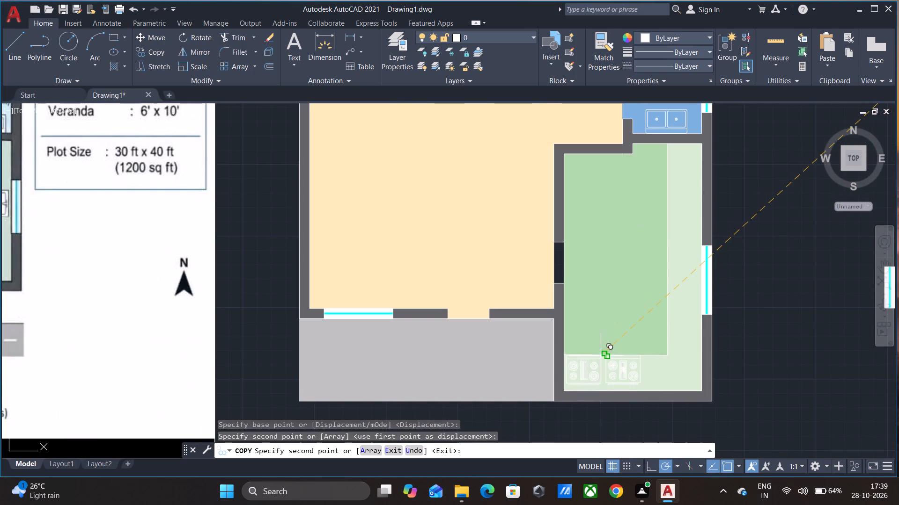
pyautogui.click(601, 356)
pyautogui.scroll(-3, 643, 344)
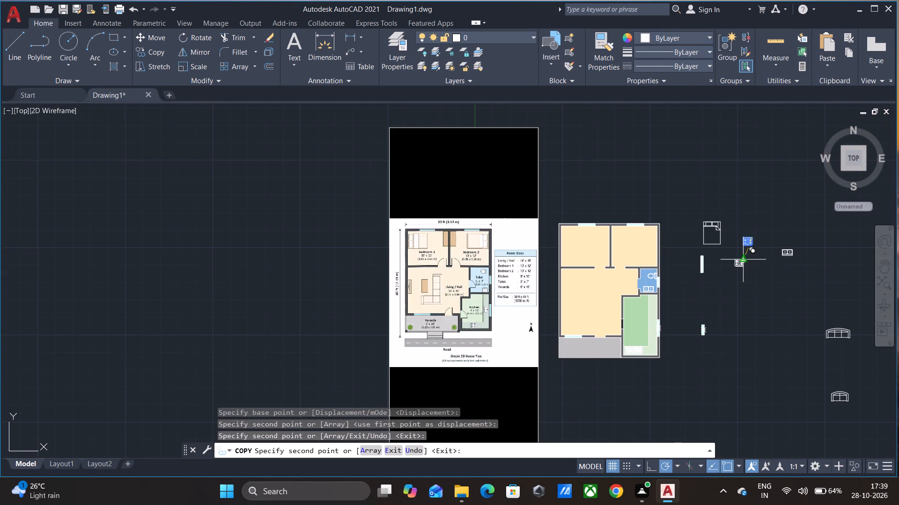
pyautogui.press('Escape')
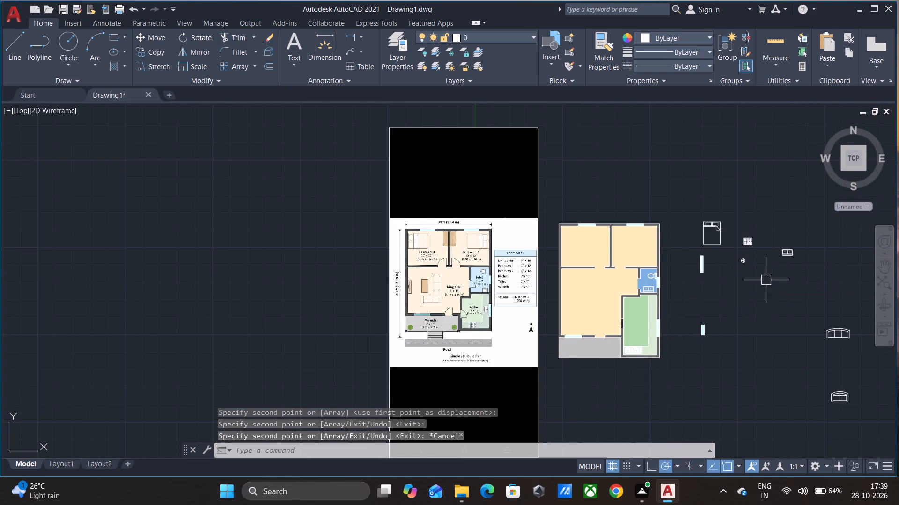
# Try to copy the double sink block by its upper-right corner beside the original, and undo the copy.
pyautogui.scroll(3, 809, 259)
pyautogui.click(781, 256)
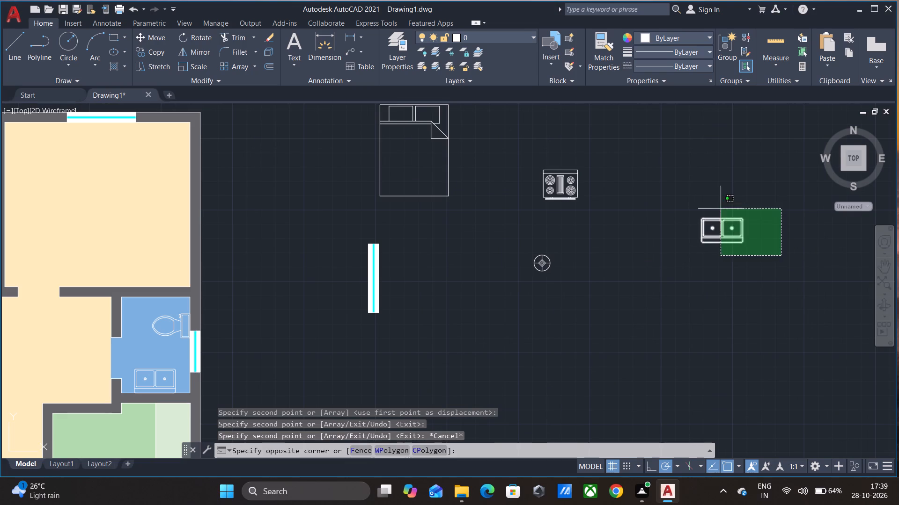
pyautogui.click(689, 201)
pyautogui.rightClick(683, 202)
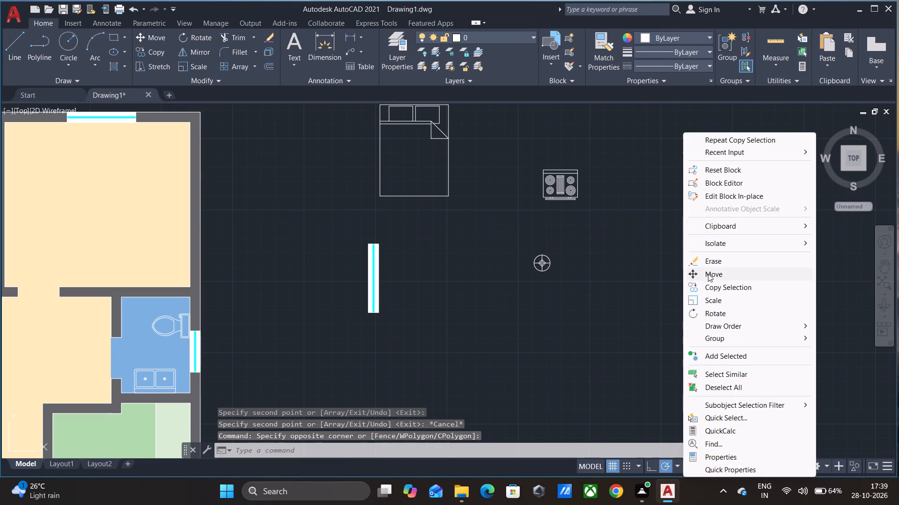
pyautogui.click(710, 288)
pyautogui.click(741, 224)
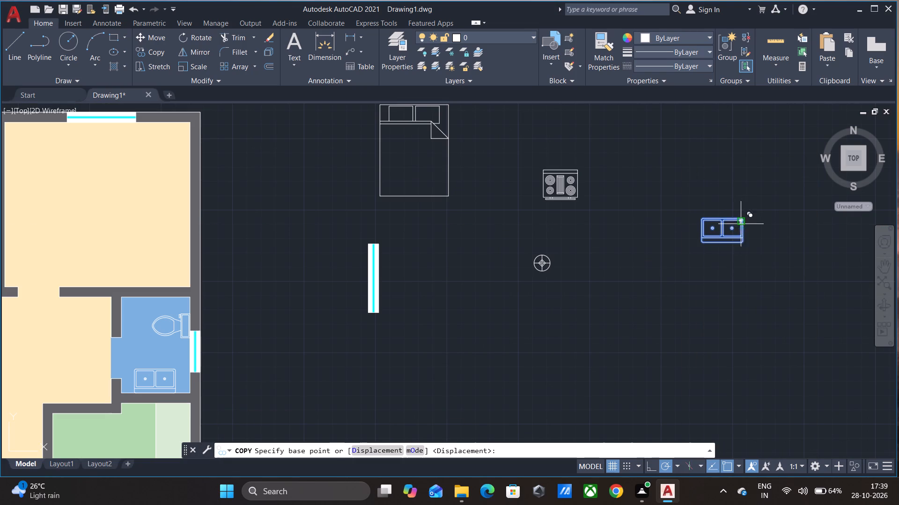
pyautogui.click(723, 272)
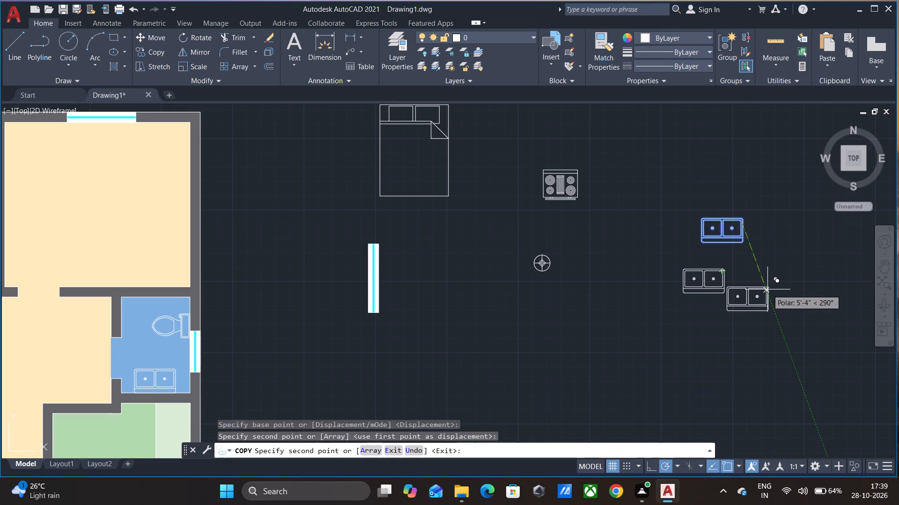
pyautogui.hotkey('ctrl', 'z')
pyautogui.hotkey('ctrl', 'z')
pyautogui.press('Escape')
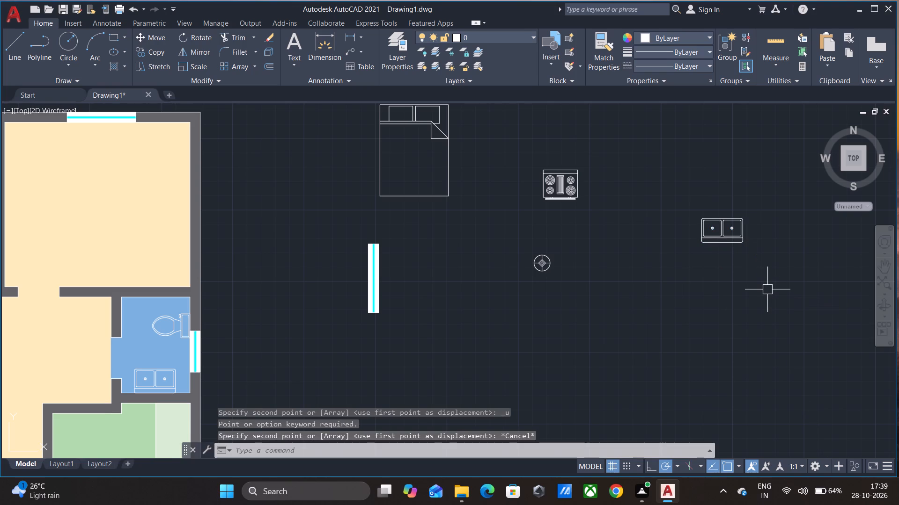
# Rotate the loose double sink block a quarter turn counter-clockwise about its upper-right corner so its basins stack vertically.
pyautogui.click(781, 271)
pyautogui.click(652, 202)
pyautogui.rightClick(652, 202)
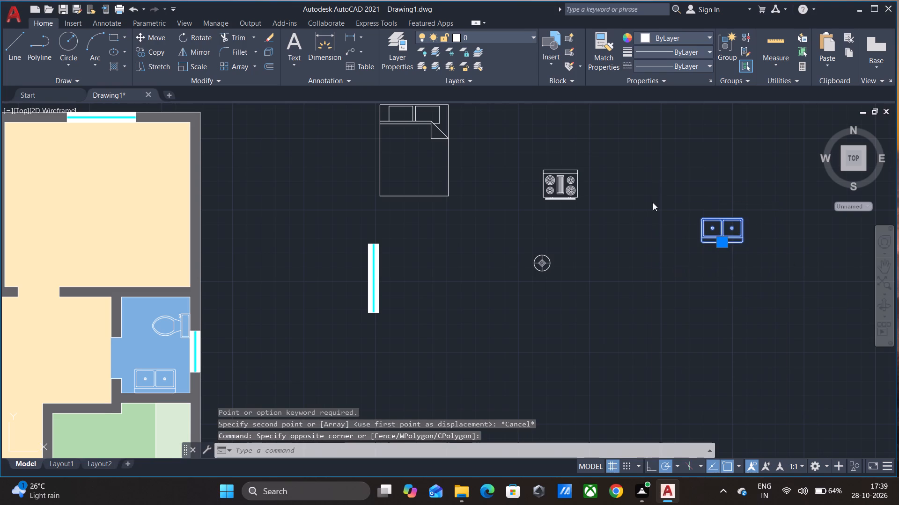
pyautogui.click(701, 316)
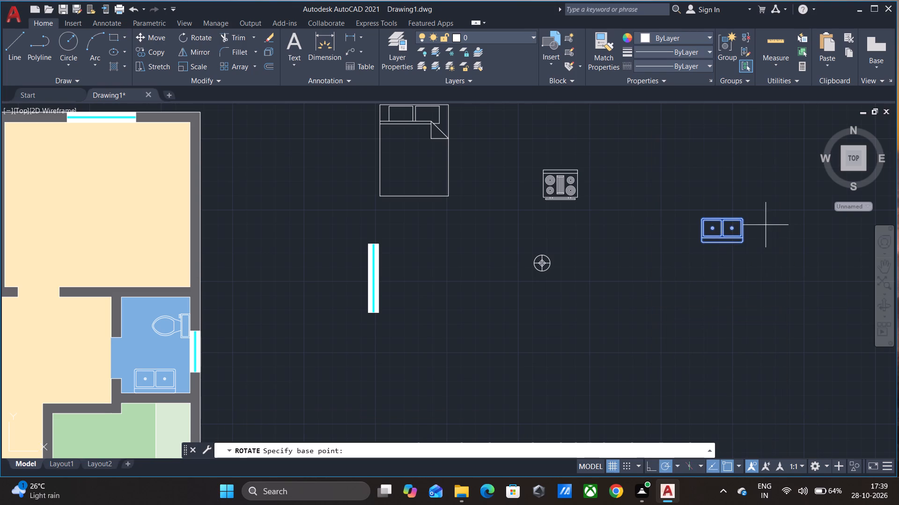
pyautogui.click(743, 226)
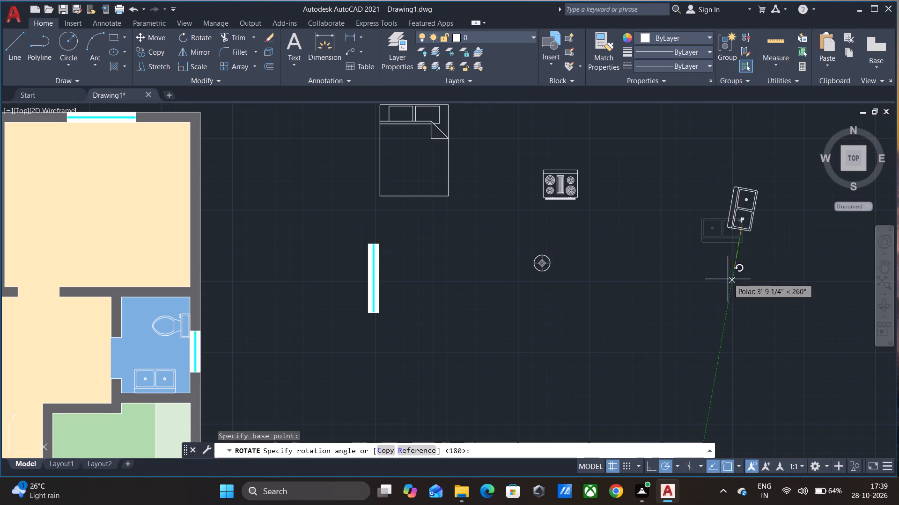
pyautogui.click(744, 161)
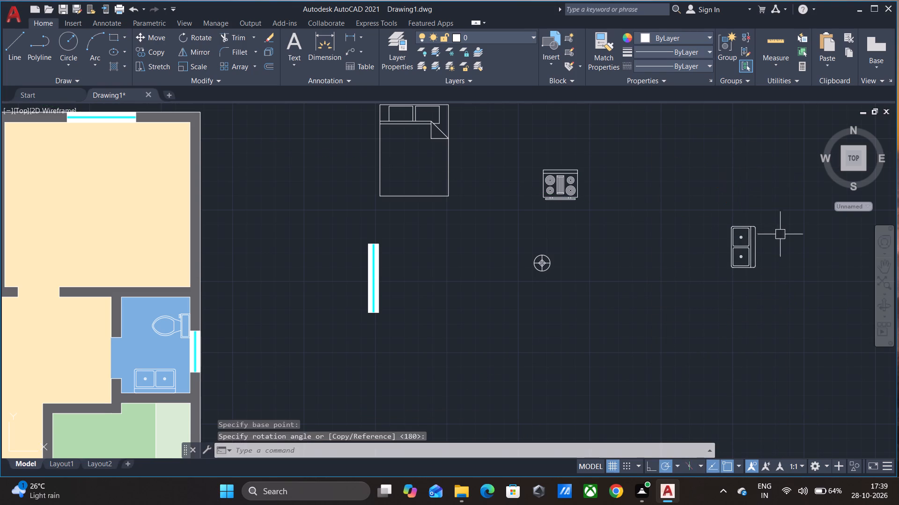
# Copy the vertical double sink by its upper-right corner to two spots, one below the other, on the kitchen's light-green right-hand counter.
pyautogui.moveTo(774, 287); pyautogui.dragTo(769, 277)
pyautogui.click(714, 214)
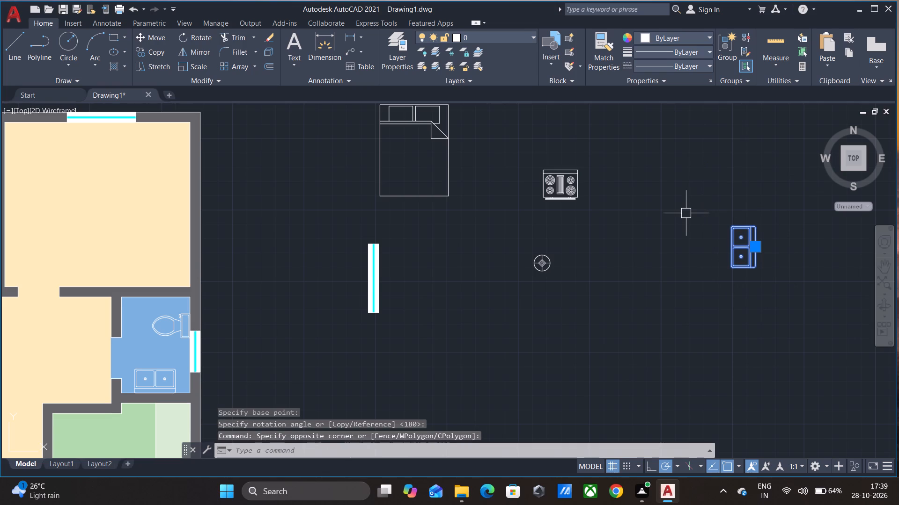
pyautogui.rightClick(686, 213)
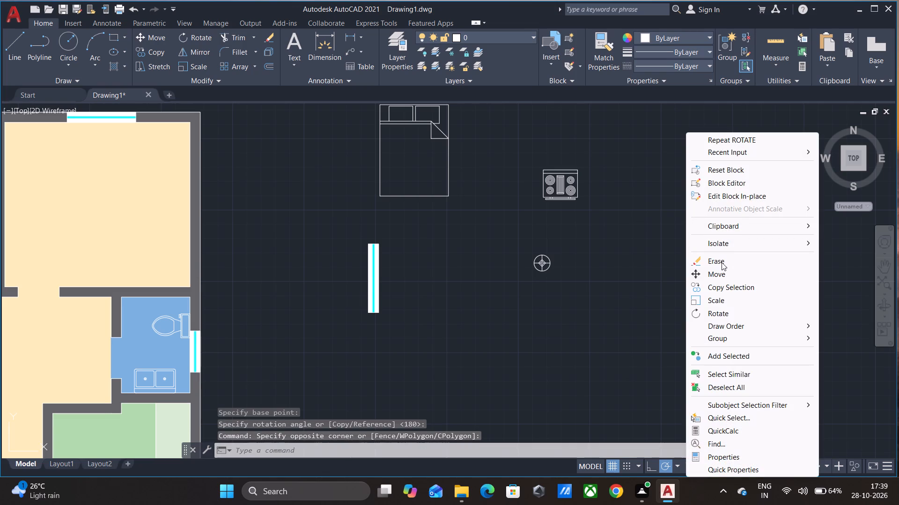
pyautogui.click(716, 289)
pyautogui.click(758, 228)
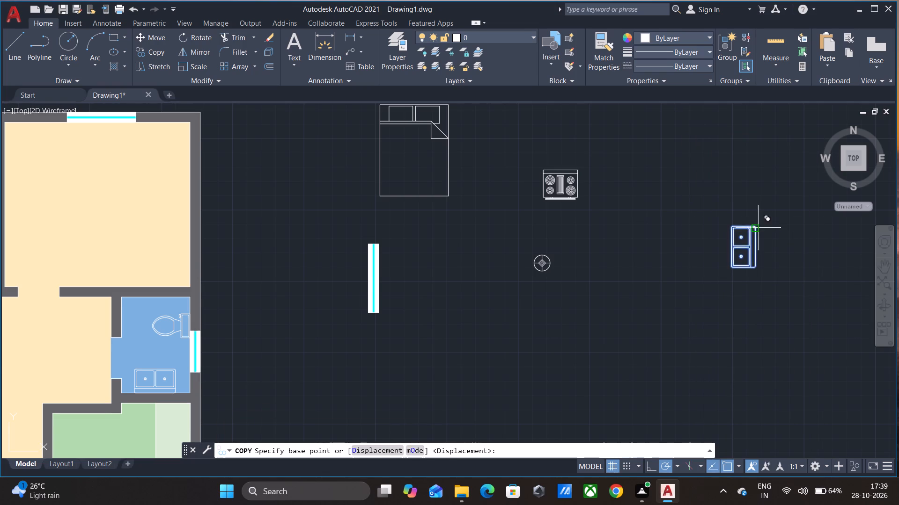
pyautogui.scroll(-4, 749, 232)
pyautogui.scroll(4, 528, 346)
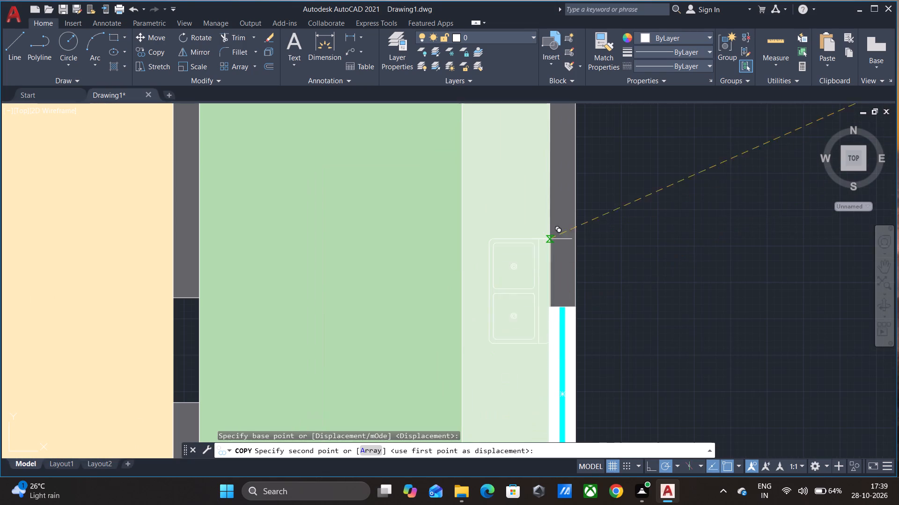
pyautogui.click(541, 169)
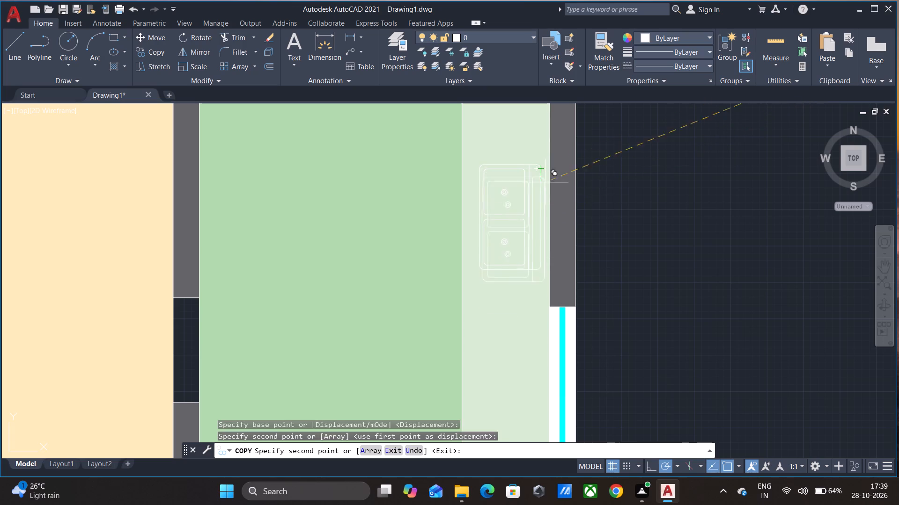
pyautogui.click(536, 285)
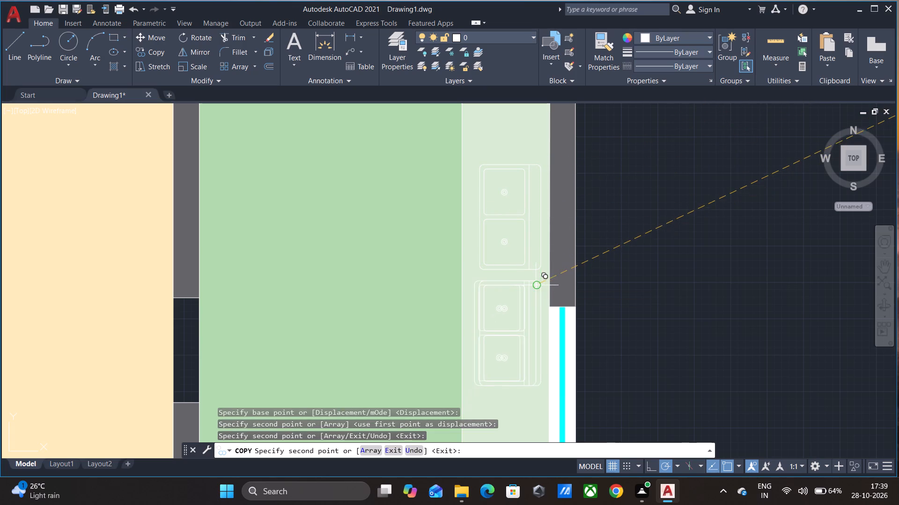
# Place a third copy of the vertical sink below the other two, beside the kitchen window, and end the copying.
pyautogui.scroll(-3, 579, 267)
pyautogui.scroll(2, 565, 304)
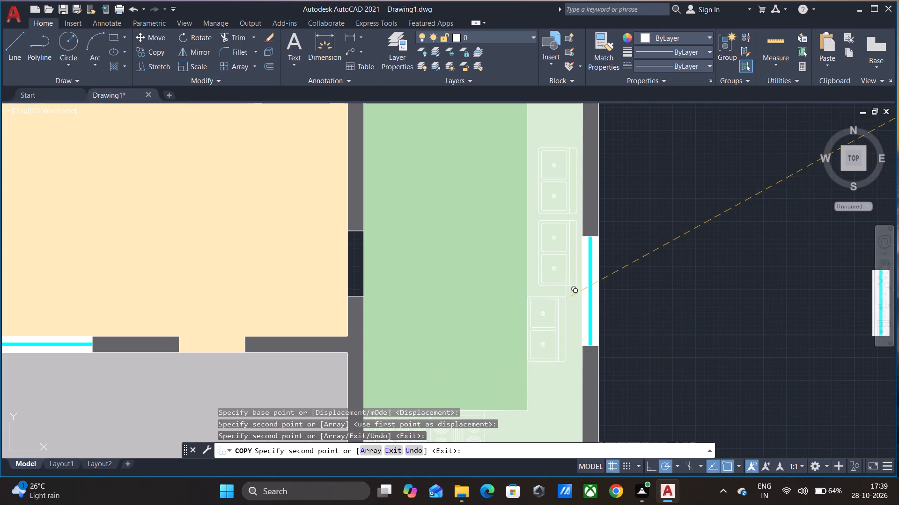
pyautogui.scroll(3, 575, 298)
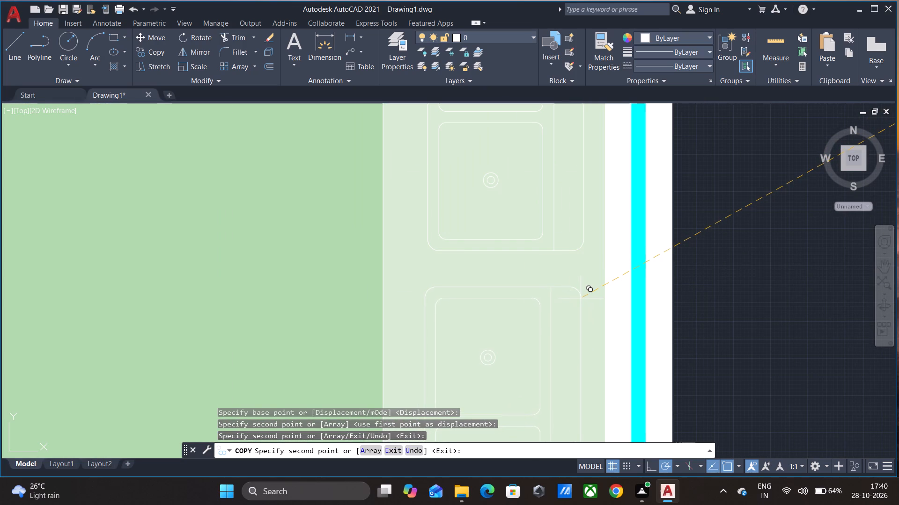
pyautogui.click(581, 298)
pyautogui.scroll(-4, 580, 298)
pyautogui.scroll(-2, 681, 230)
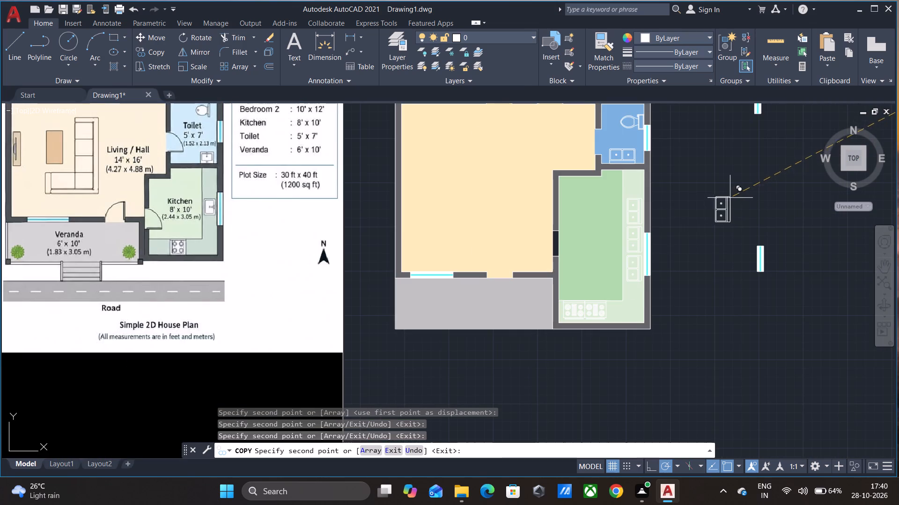
pyautogui.scroll(-1, 723, 196)
pyautogui.moveTo(723, 196); pyautogui.dragTo(682, 239, button='middle')
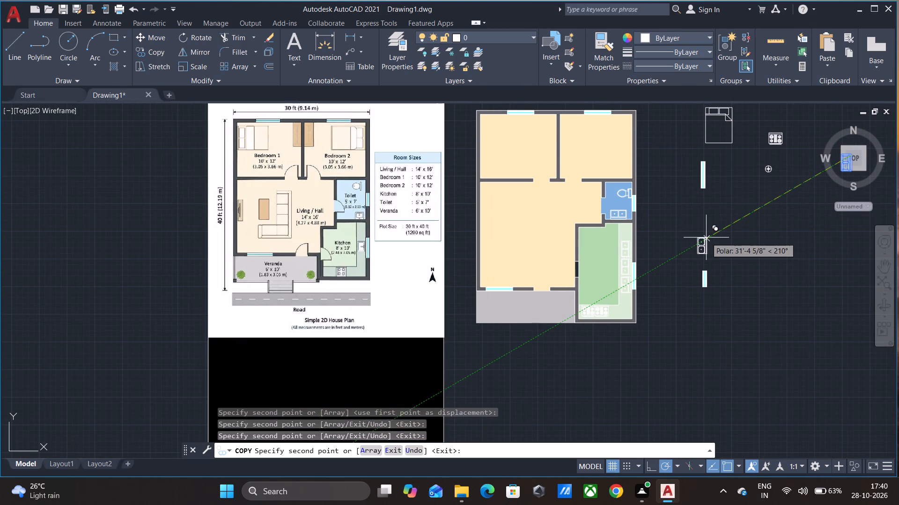
pyautogui.press('Escape')
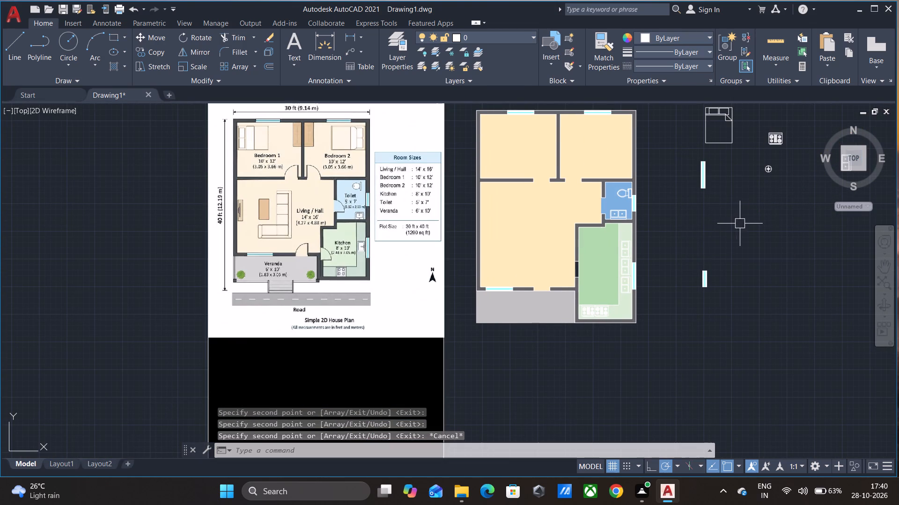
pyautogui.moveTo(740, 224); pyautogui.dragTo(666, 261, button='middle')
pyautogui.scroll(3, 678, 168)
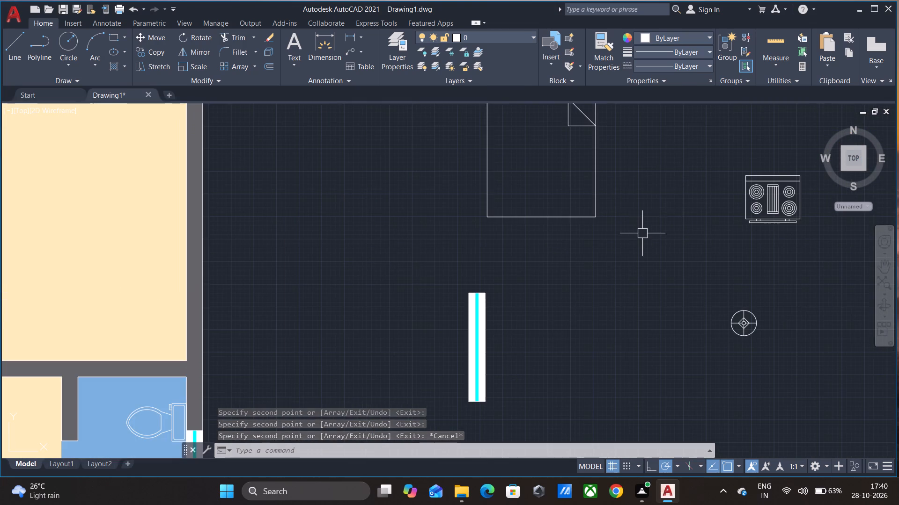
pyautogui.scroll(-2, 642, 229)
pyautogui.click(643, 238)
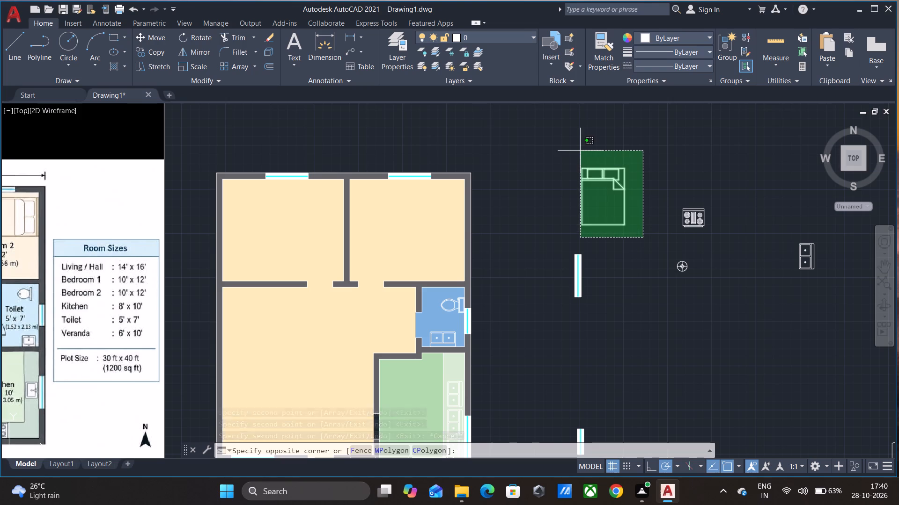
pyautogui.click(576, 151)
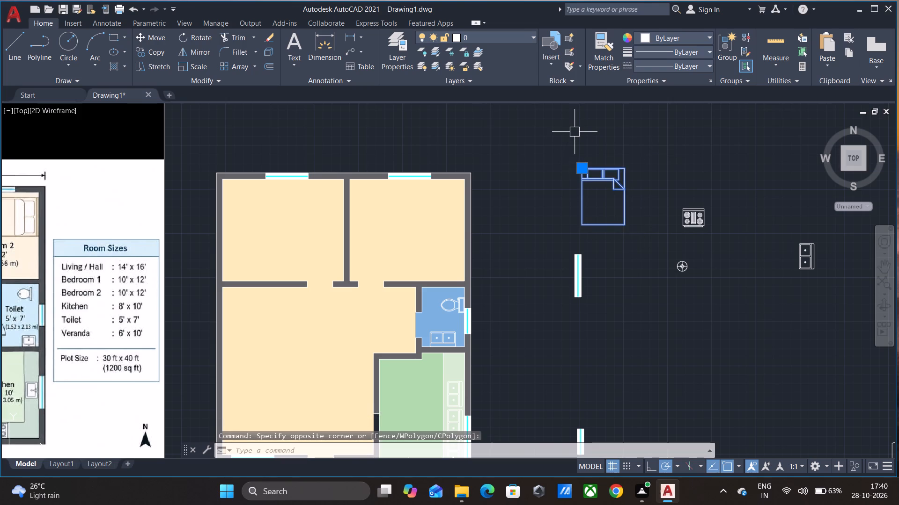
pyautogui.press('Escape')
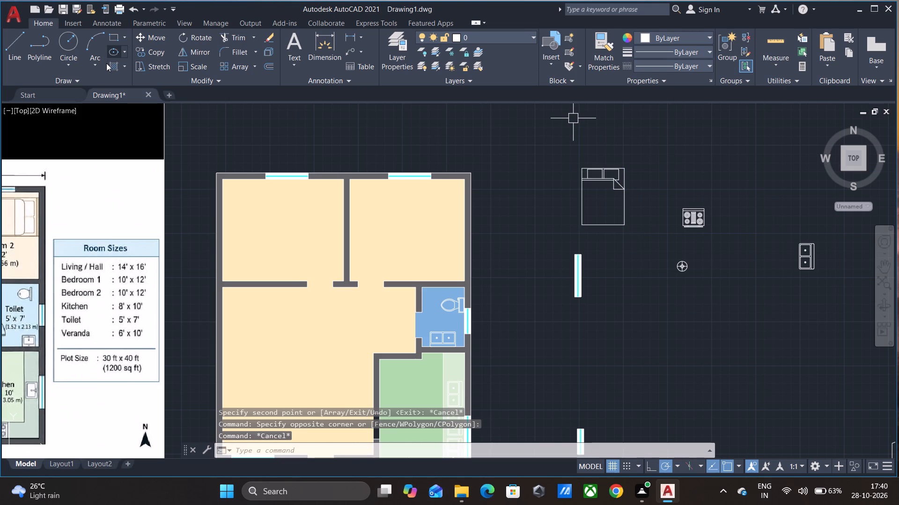
# Fill both pillows of the loose double bed block with a solid hatch in white (255,255,255).
pyautogui.click(110, 64)
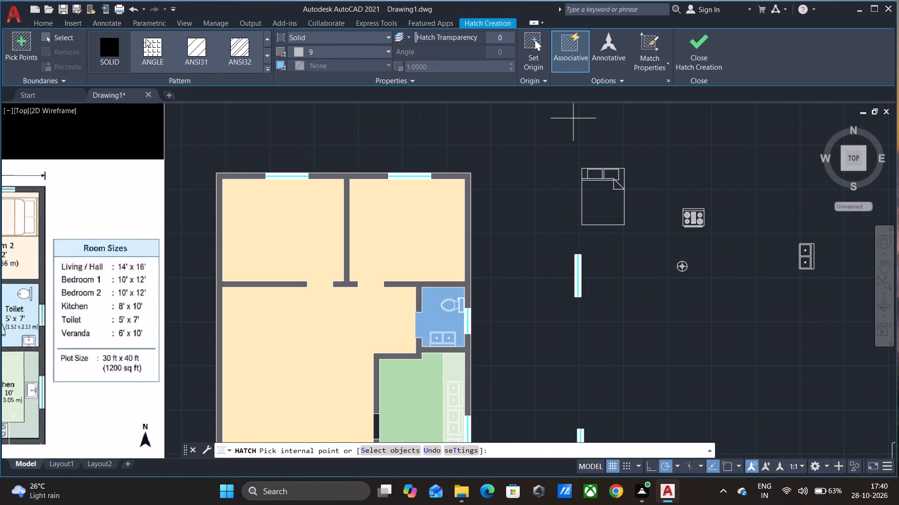
pyautogui.click(112, 41)
pyautogui.click(342, 53)
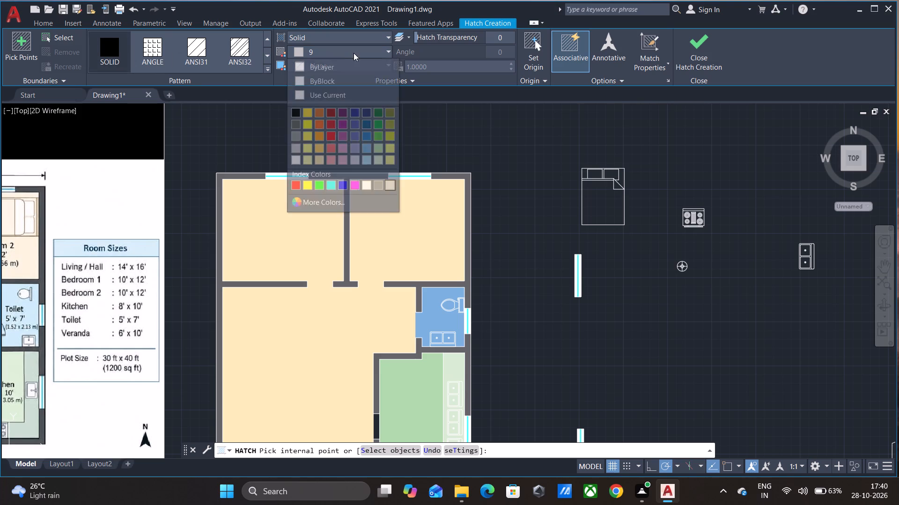
pyautogui.click(294, 158)
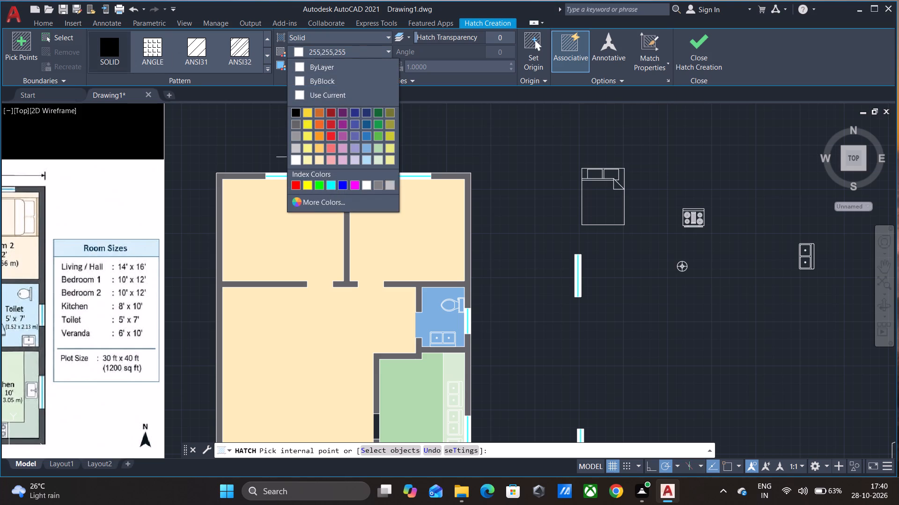
pyautogui.scroll(3, 649, 197)
pyautogui.click(456, 116)
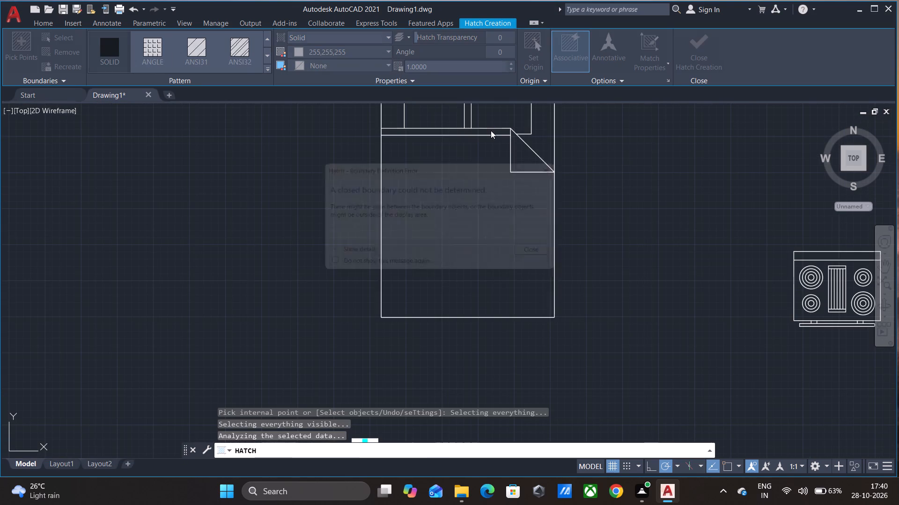
pyautogui.moveTo(491, 130); pyautogui.dragTo(491, 139, button='middle')
pyautogui.click(556, 259)
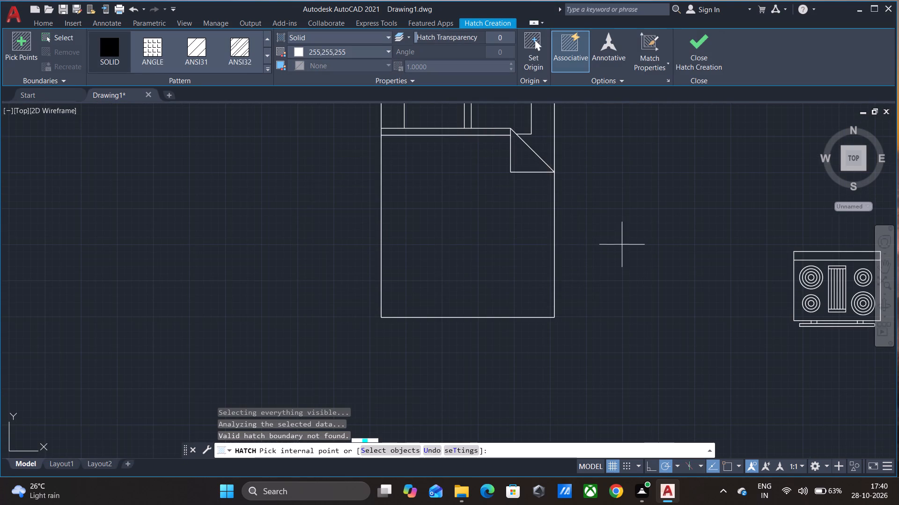
pyautogui.moveTo(622, 245); pyautogui.dragTo(591, 311, button='middle')
pyautogui.click(414, 180)
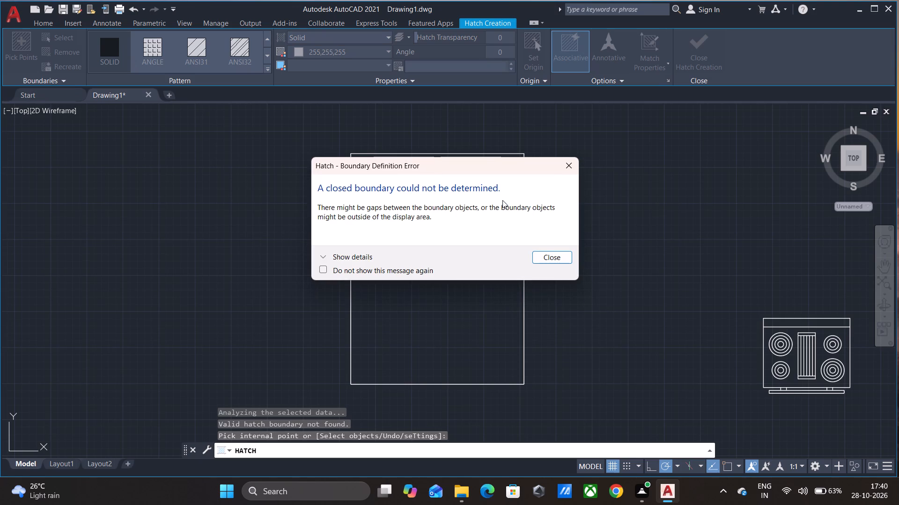
pyautogui.click(549, 253)
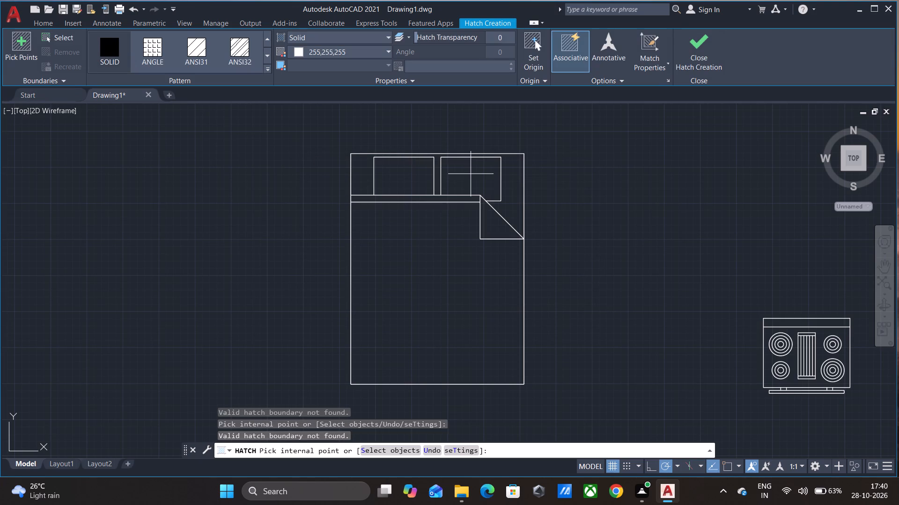
pyautogui.click(471, 173)
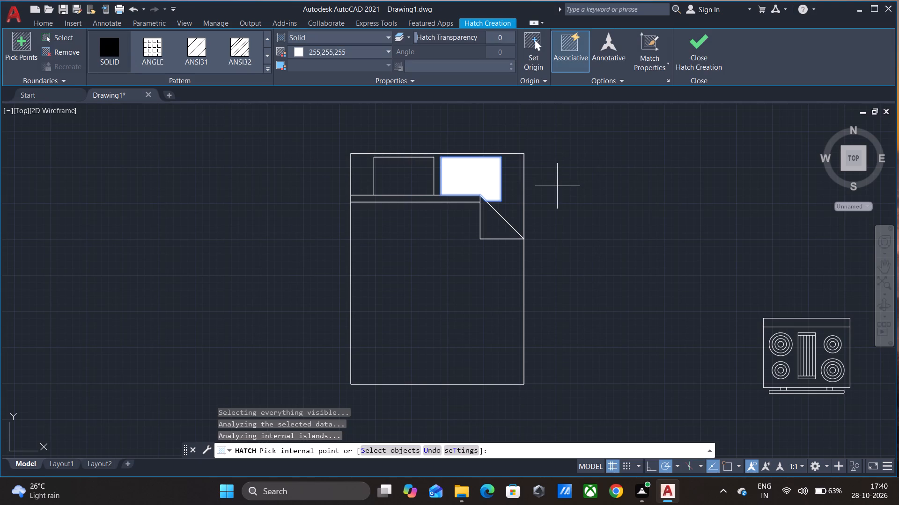
pyautogui.click(397, 175)
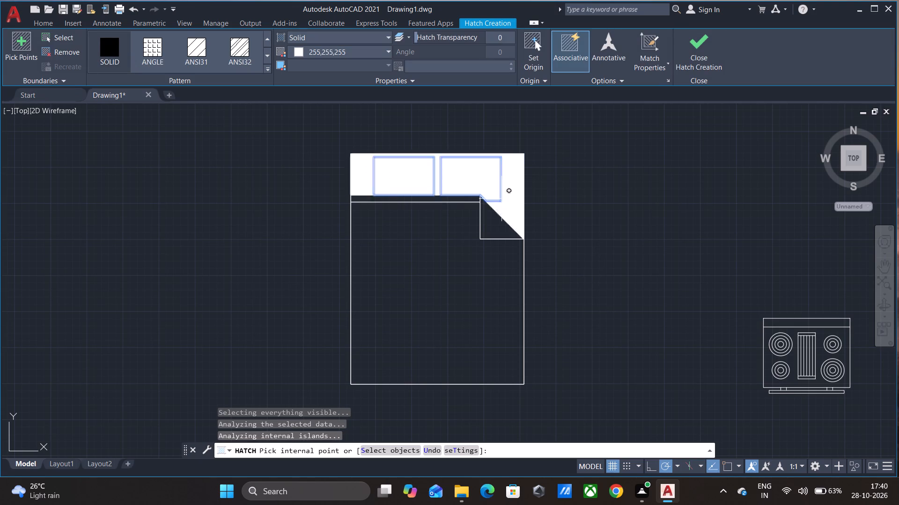
pyautogui.click(691, 55)
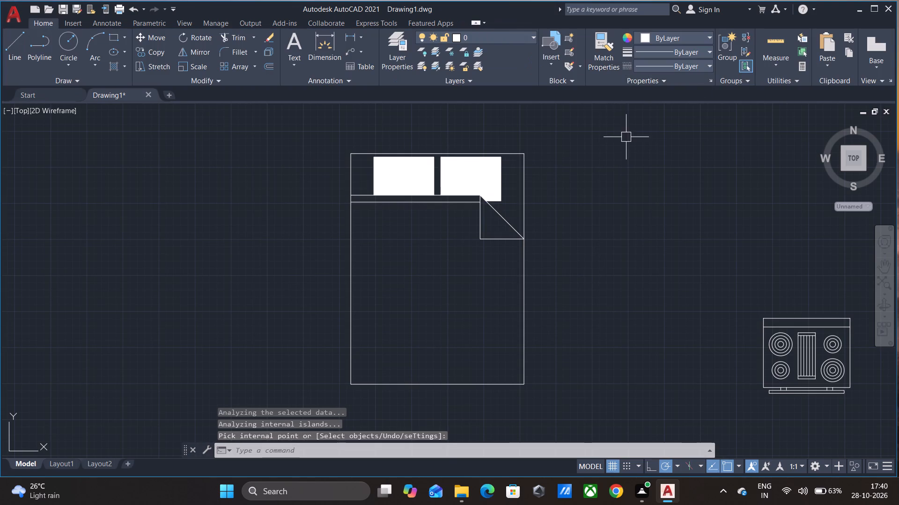
pyautogui.scroll(-2, 623, 138)
pyautogui.scroll(-2, 612, 184)
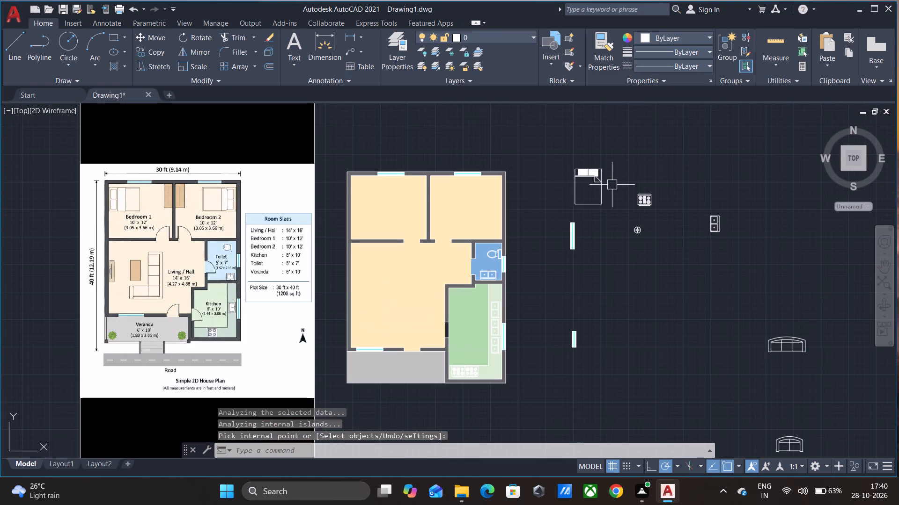
# Copy the loose double bed with its white pillows by its upper-right corner to the empty space above the plan, then end copying.
pyautogui.moveTo(619, 220); pyautogui.dragTo(614, 214)
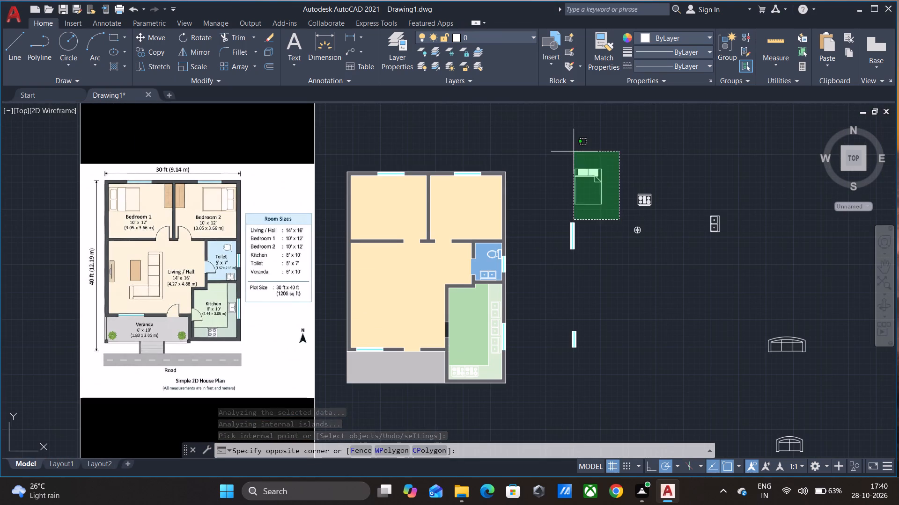
pyautogui.click(556, 139)
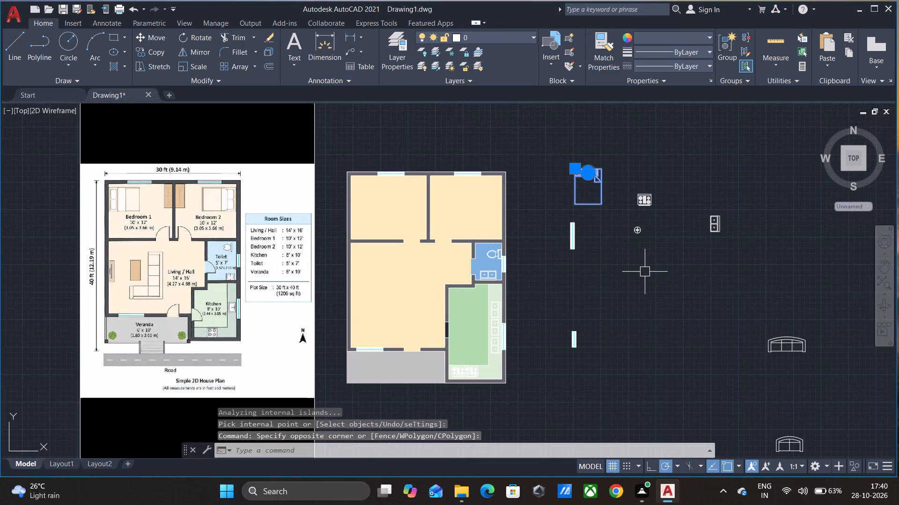
pyautogui.press('c')
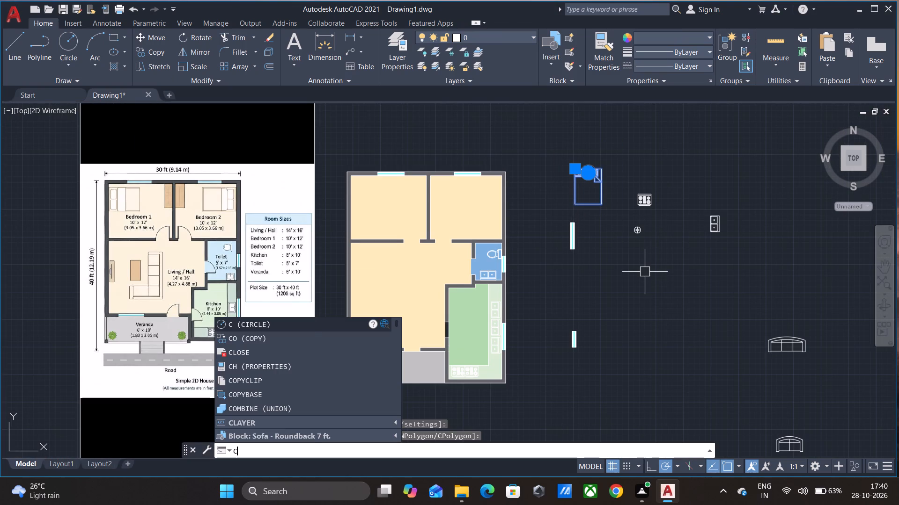
pyautogui.press('Down')
pyautogui.press('Return')
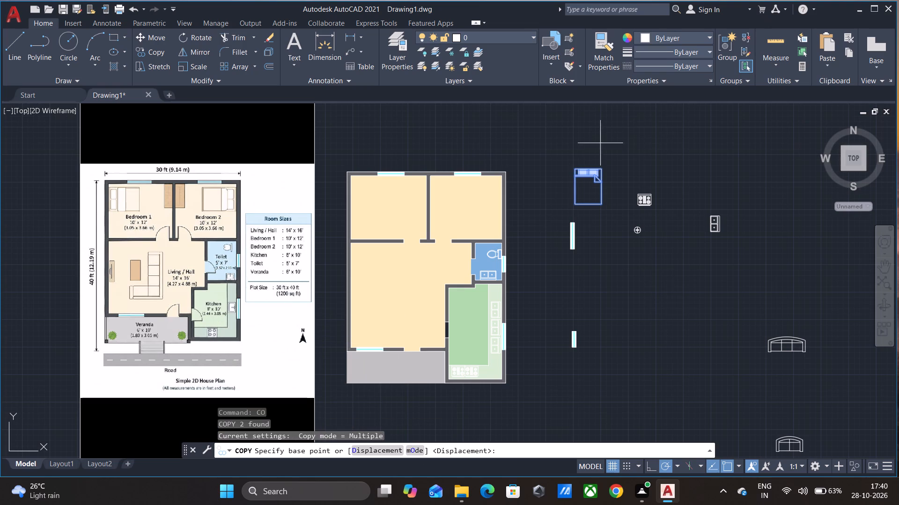
pyautogui.click(599, 170)
pyautogui.scroll(-3, 624, 141)
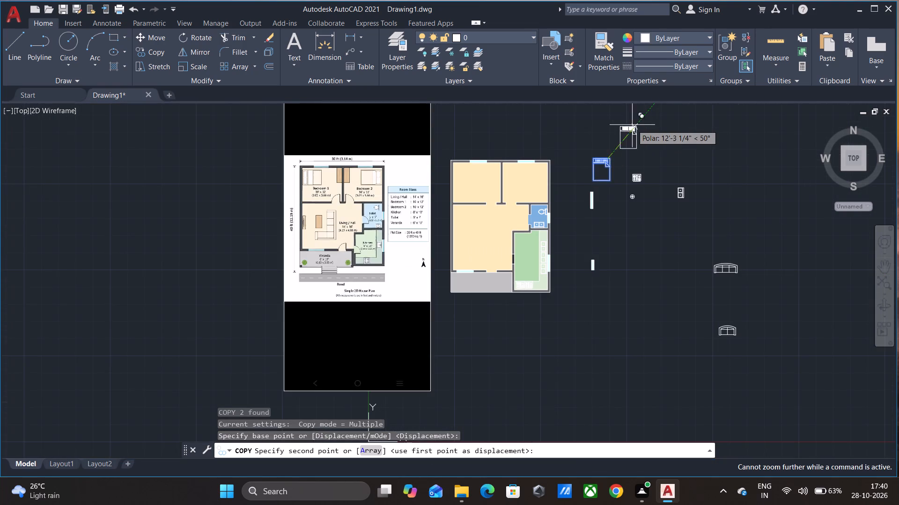
pyautogui.moveTo(632, 125); pyautogui.dragTo(631, 193, button='middle')
pyautogui.middleClick(631, 193)
pyautogui.scroll(2, 632, 179)
pyautogui.moveTo(635, 156); pyautogui.dragTo(622, 209, button='middle')
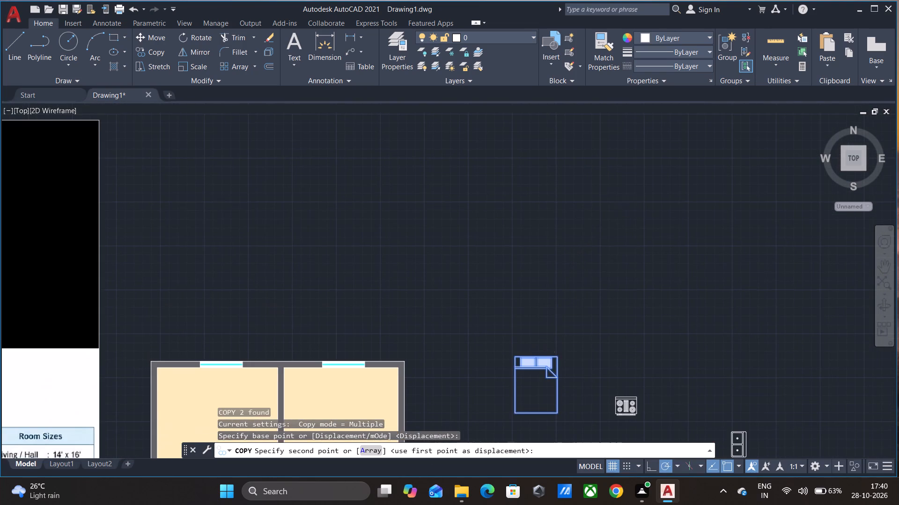
pyautogui.click(622, 193)
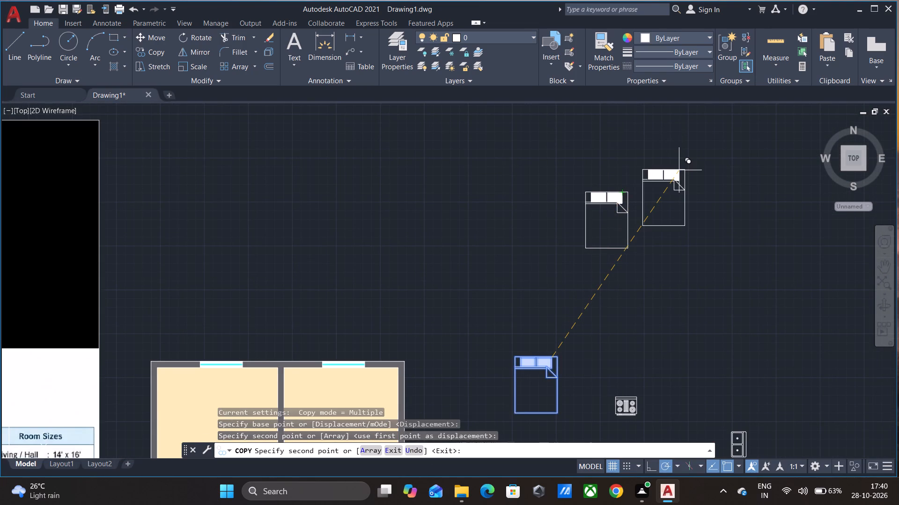
pyautogui.press('Escape')
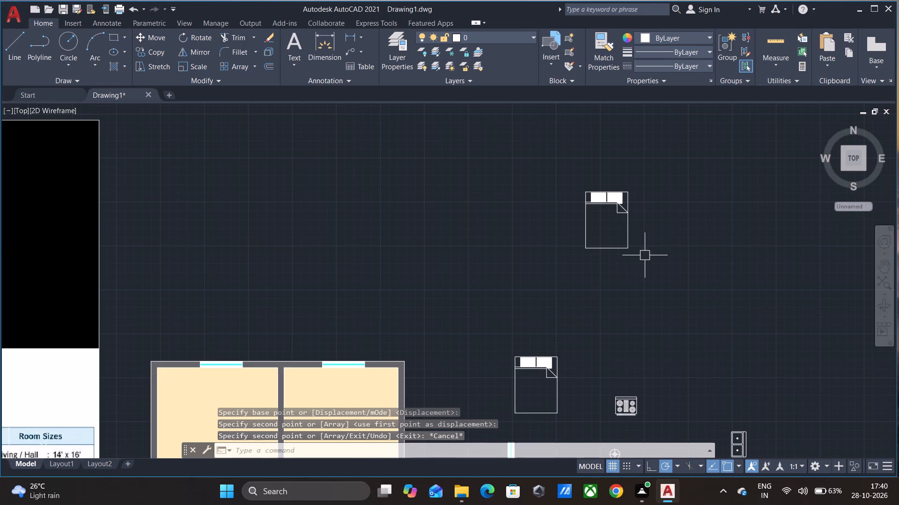
# Rotate the copied bed a quarter turn clockwise about its upper-right corner so the pillows lie on its right side.
pyautogui.click(645, 255)
pyautogui.click(545, 133)
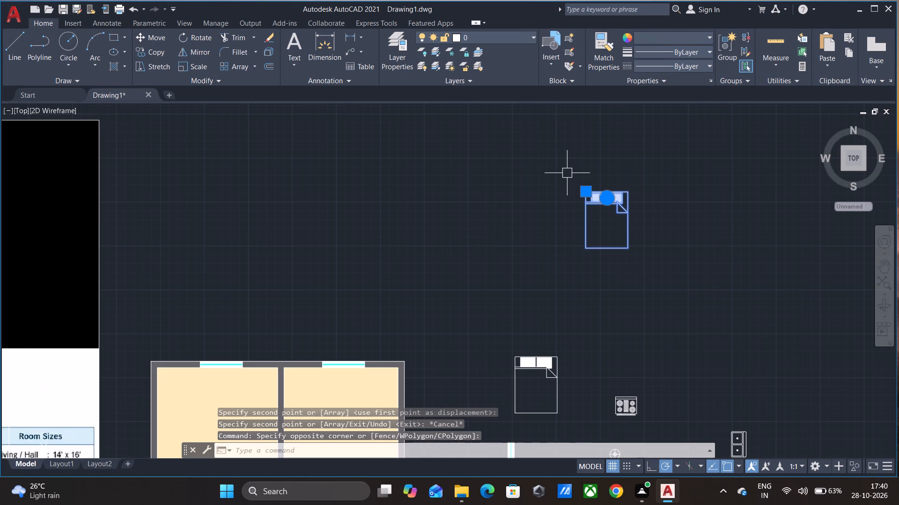
pyautogui.rightClick(561, 173)
pyautogui.click(595, 292)
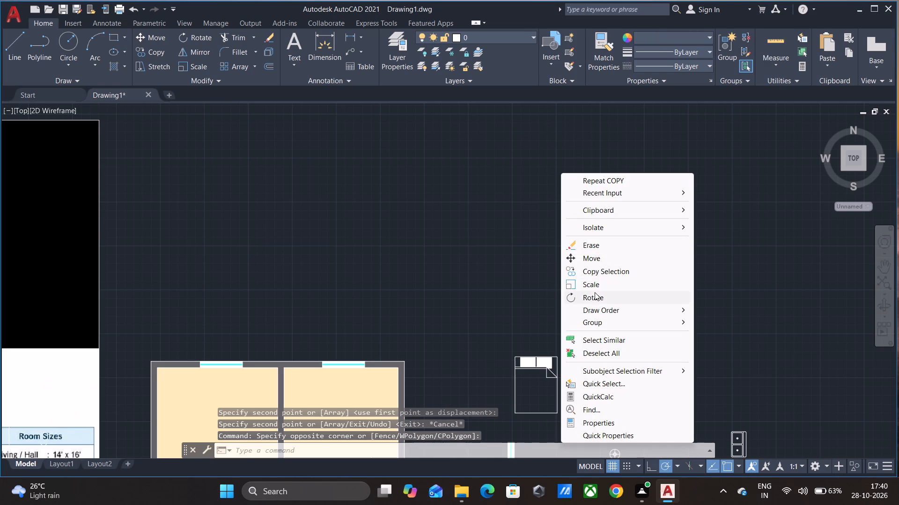
pyautogui.click(630, 192)
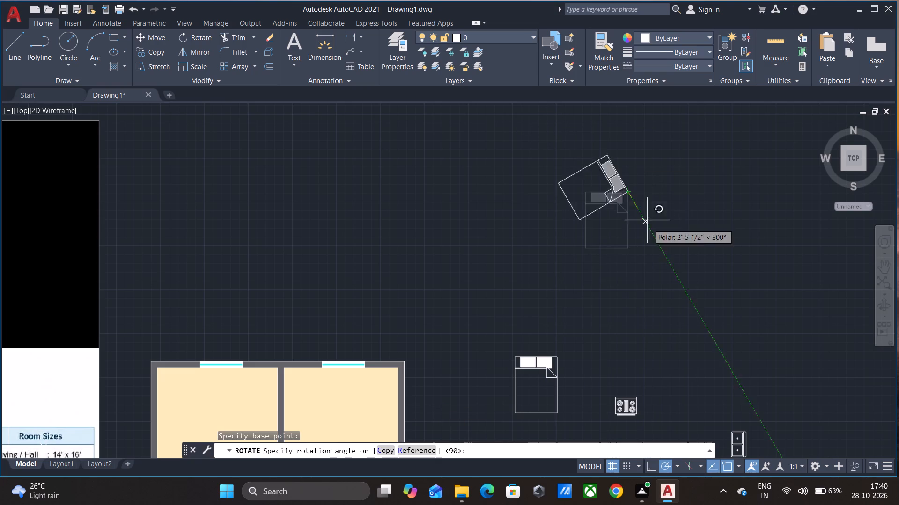
pyautogui.click(624, 267)
pyautogui.rightClick(641, 263)
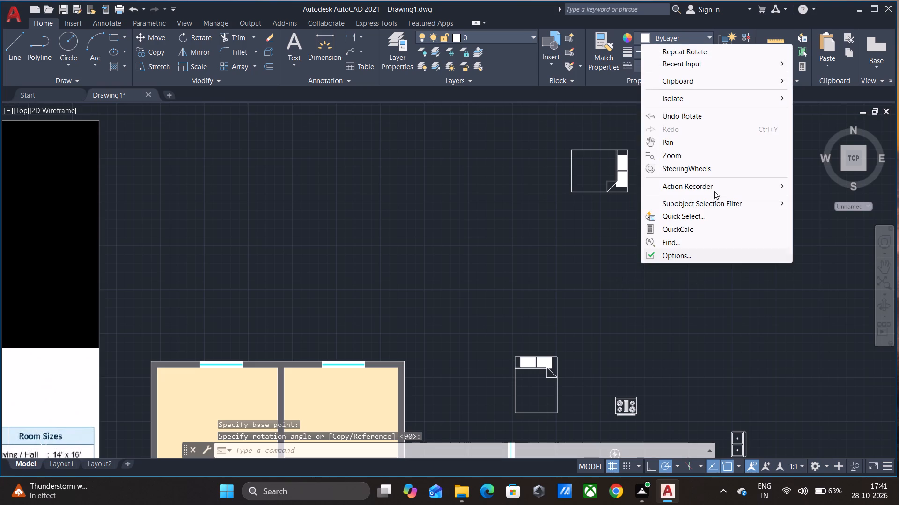
pyautogui.click(624, 285)
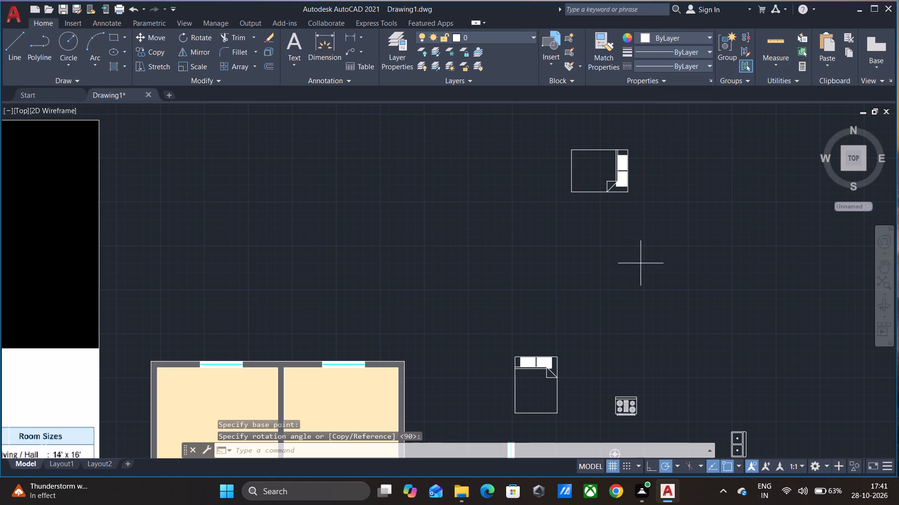
# Copy the rotated bed by its upper-right corner into Bedroom 2, with the pillows near the right-hand outer wall, and end copying.
pyautogui.click(685, 210)
pyautogui.click(643, 207)
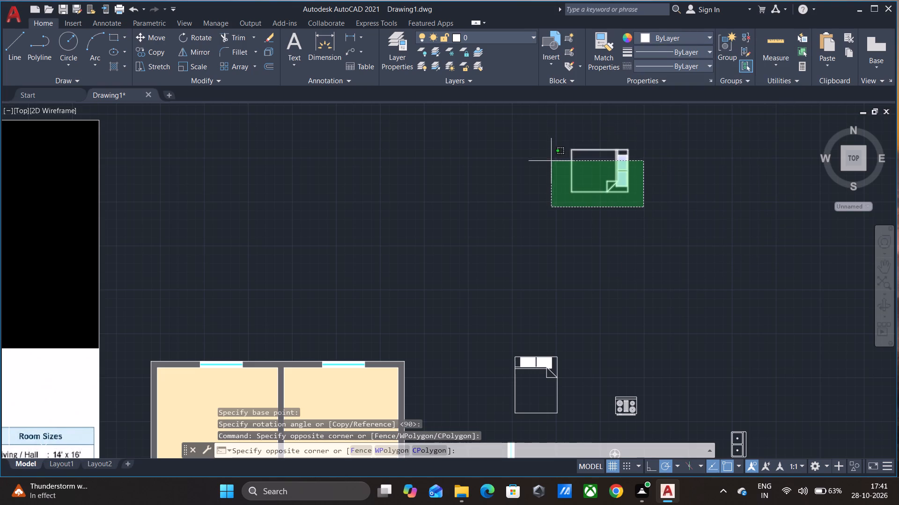
pyautogui.click(531, 130)
pyautogui.rightClick(521, 132)
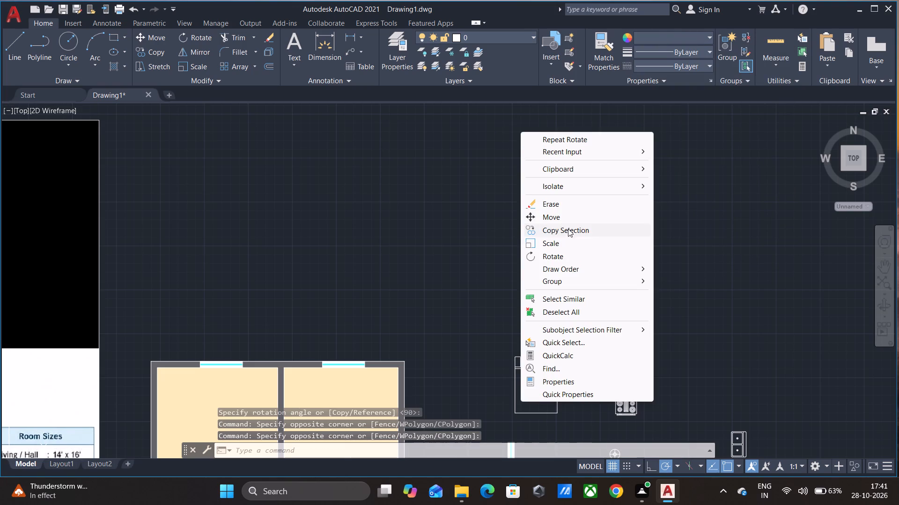
pyautogui.click(568, 229)
pyautogui.click(627, 149)
pyautogui.scroll(-2, 624, 153)
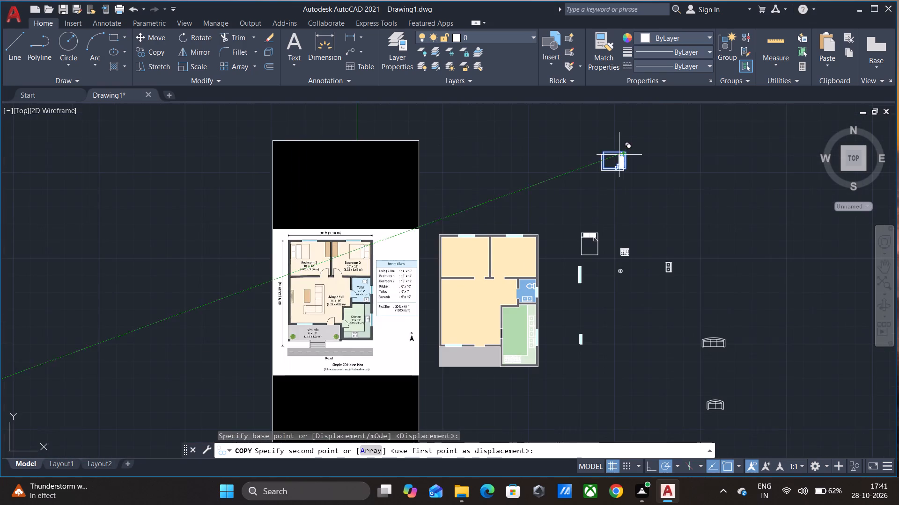
pyautogui.scroll(2, 511, 259)
pyautogui.scroll(3, 538, 227)
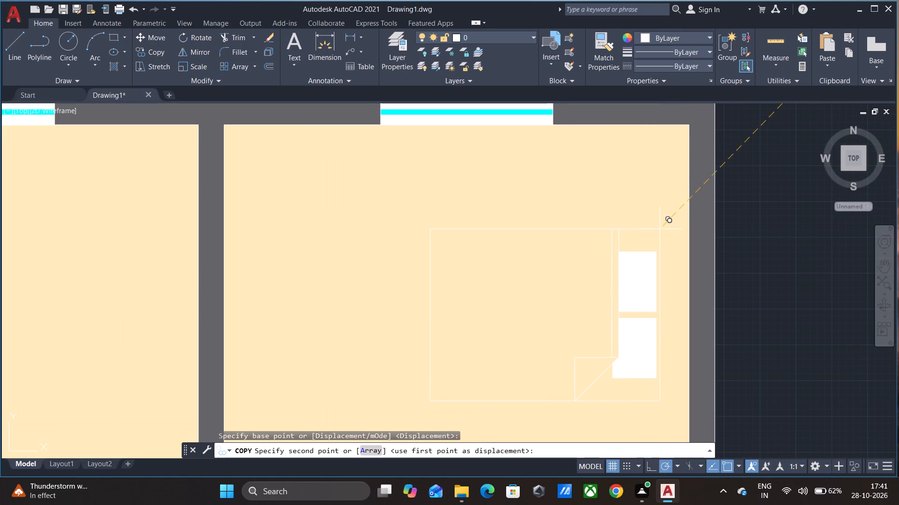
pyautogui.click(660, 229)
pyautogui.scroll(-4, 660, 230)
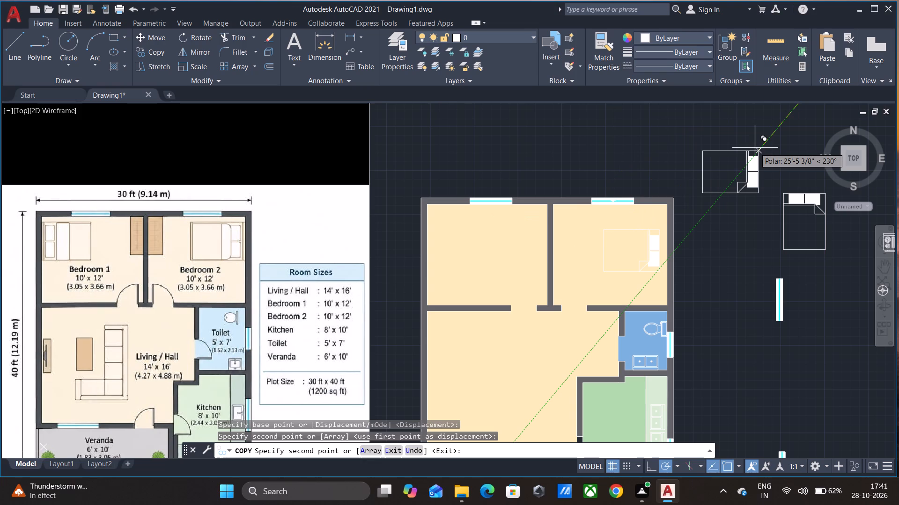
pyautogui.press('Escape')
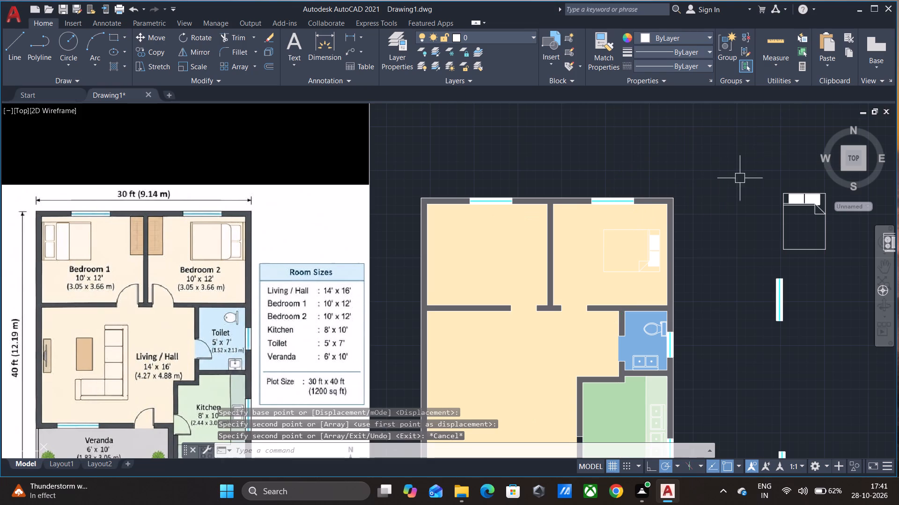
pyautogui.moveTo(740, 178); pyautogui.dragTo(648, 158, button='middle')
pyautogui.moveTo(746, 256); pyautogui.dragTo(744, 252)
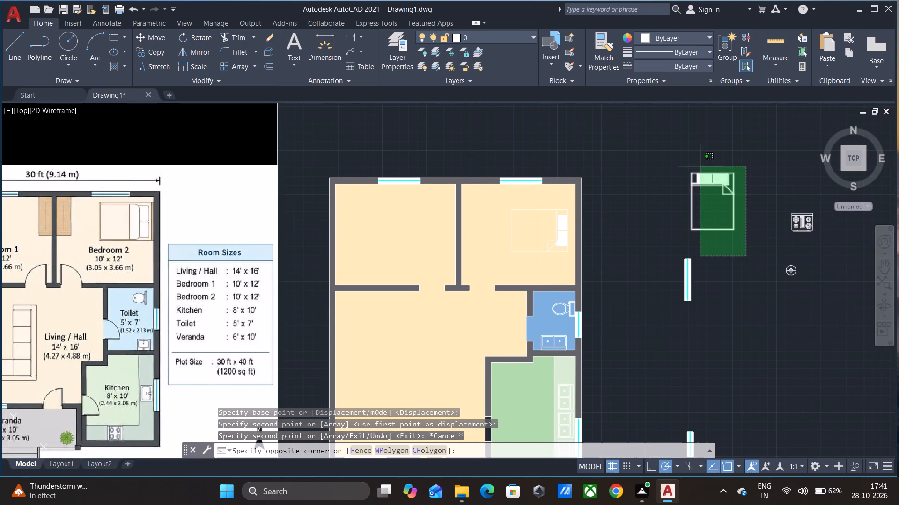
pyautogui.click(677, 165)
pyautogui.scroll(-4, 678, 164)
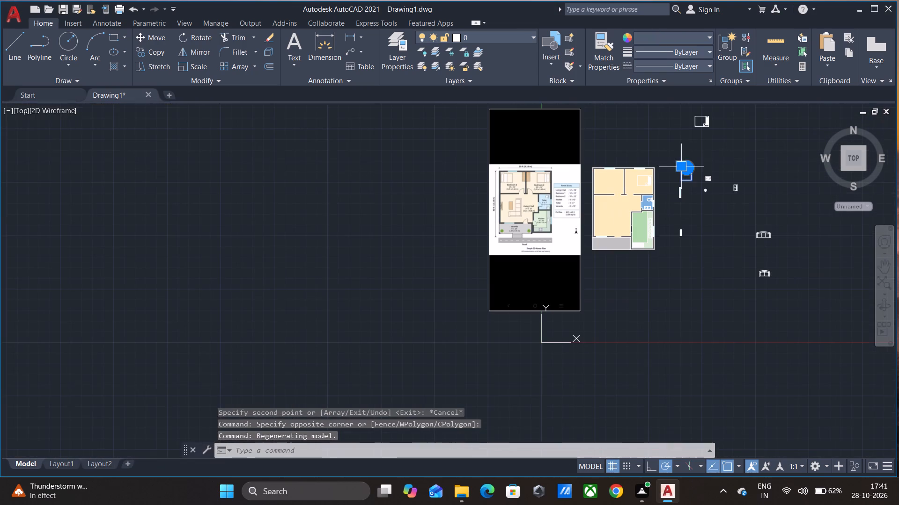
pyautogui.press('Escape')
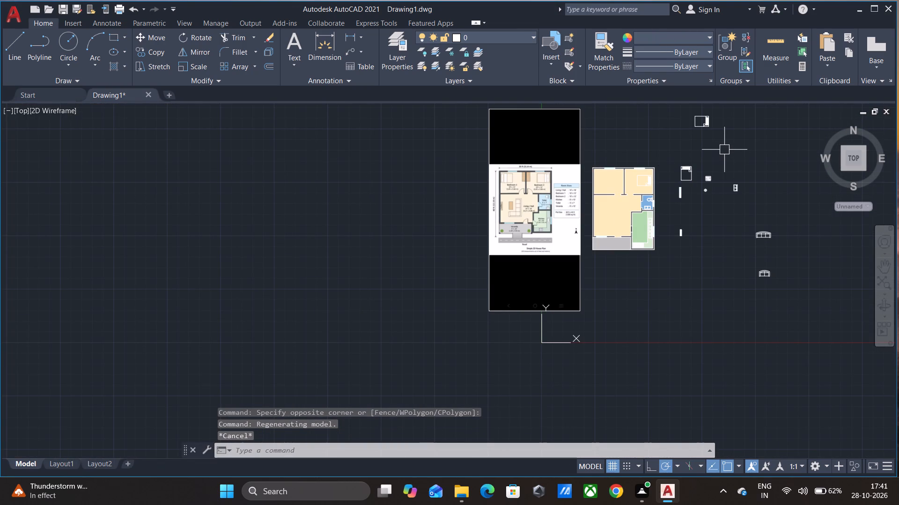
# Rotate the loose horizontal bed a half turn about its upper-right corner so its pillows lie on the left side.
pyautogui.click(730, 133)
pyautogui.click(672, 98)
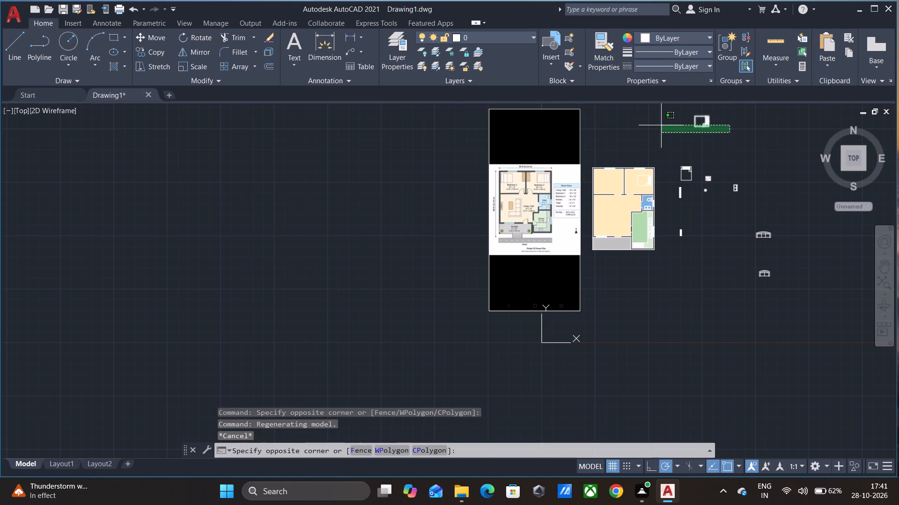
pyautogui.click(664, 114)
pyautogui.rightClick(664, 114)
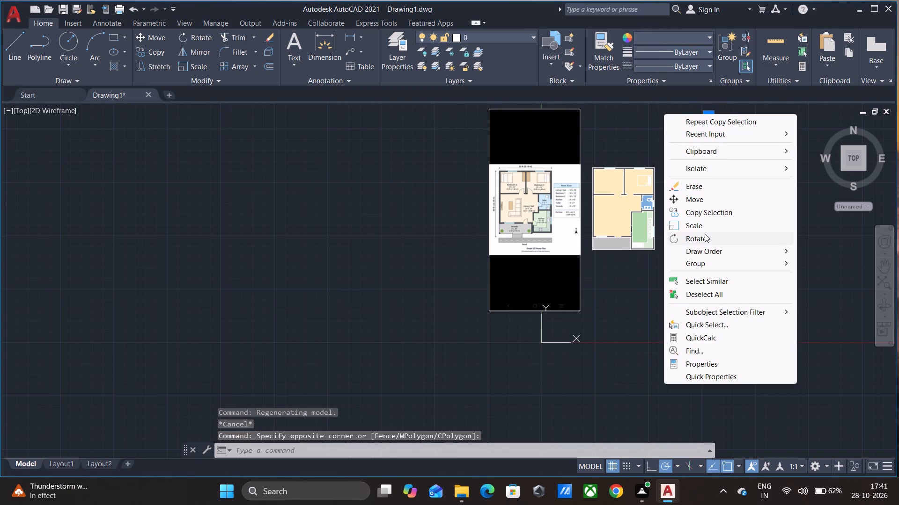
pyautogui.click(704, 234)
pyautogui.scroll(4, 708, 109)
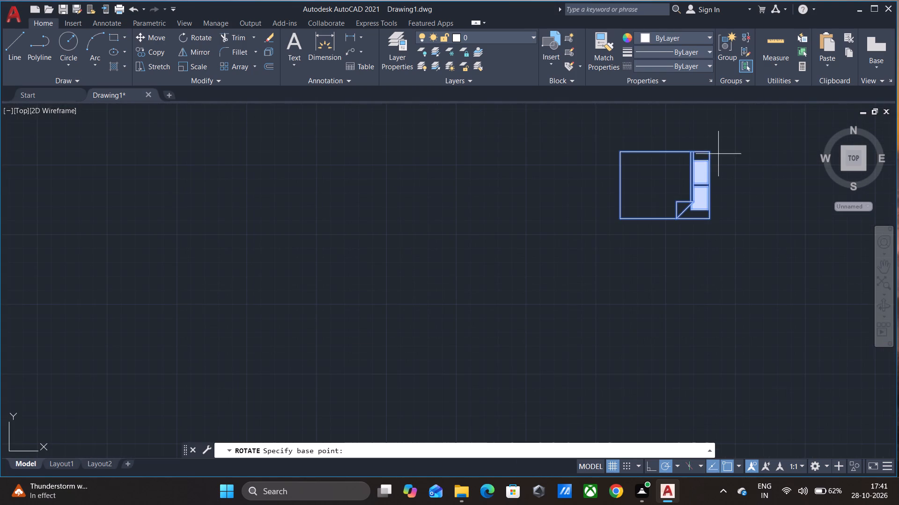
pyautogui.click(709, 152)
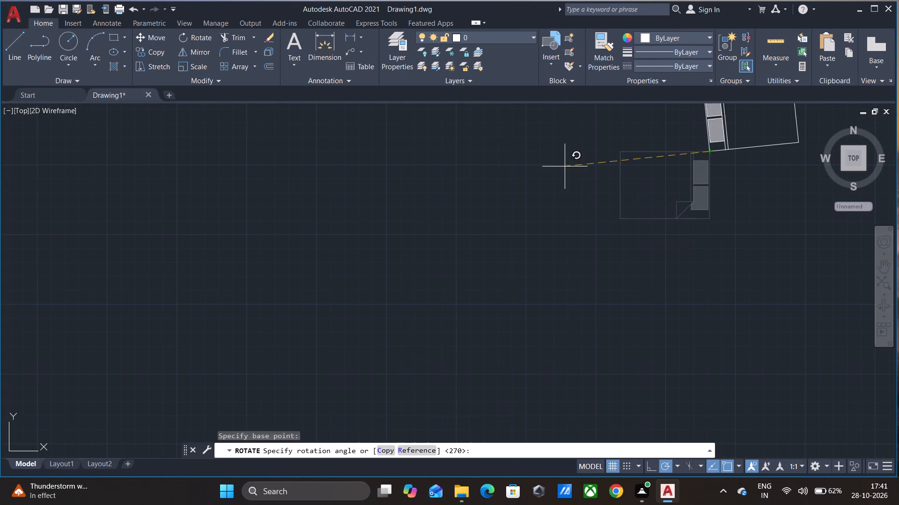
pyautogui.click(529, 156)
pyautogui.rightClick(528, 155)
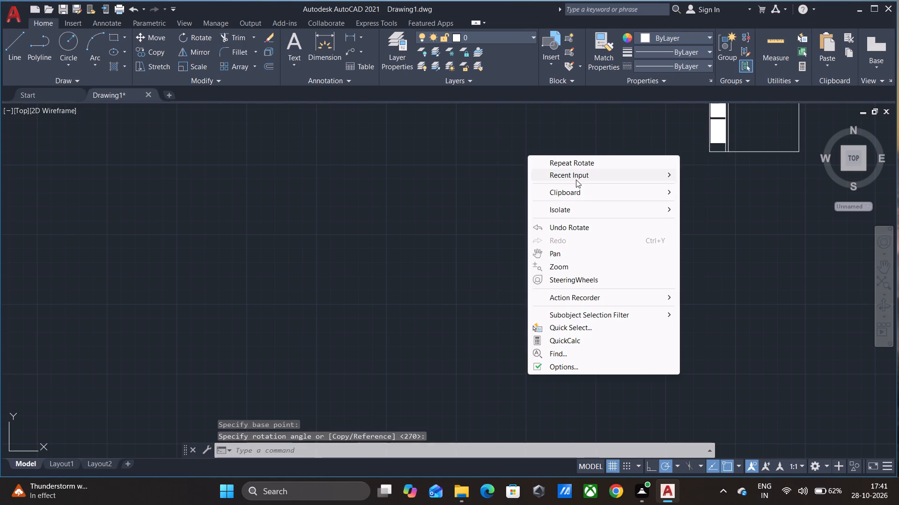
pyautogui.click(506, 157)
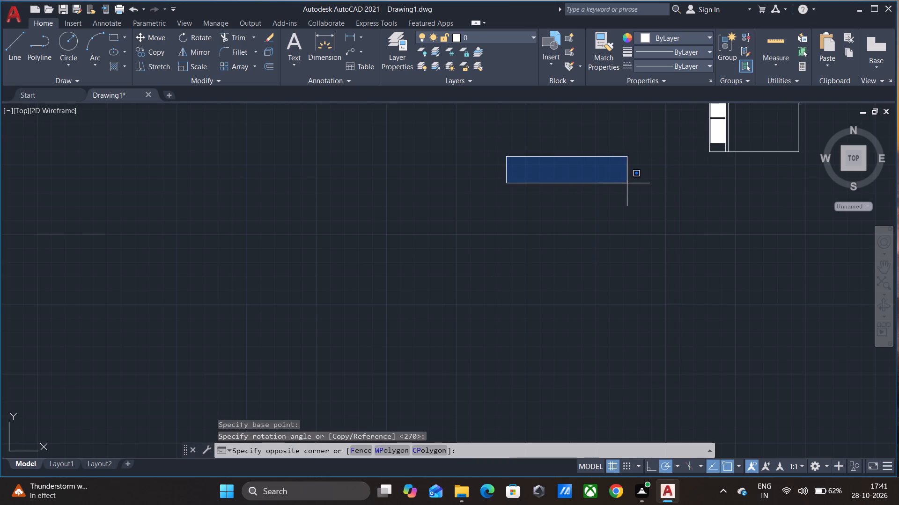
pyautogui.middleClick(627, 183)
pyautogui.click(627, 183)
# Move the loose bed with left-hand pillows by its lower-left corner into Bedroom 1, beside the left outer wall.
pyautogui.moveTo(656, 177); pyautogui.dragTo(510, 266, button='middle')
pyautogui.moveTo(720, 292); pyautogui.dragTo(699, 265)
pyautogui.click(525, 131)
pyautogui.rightClick(522, 131)
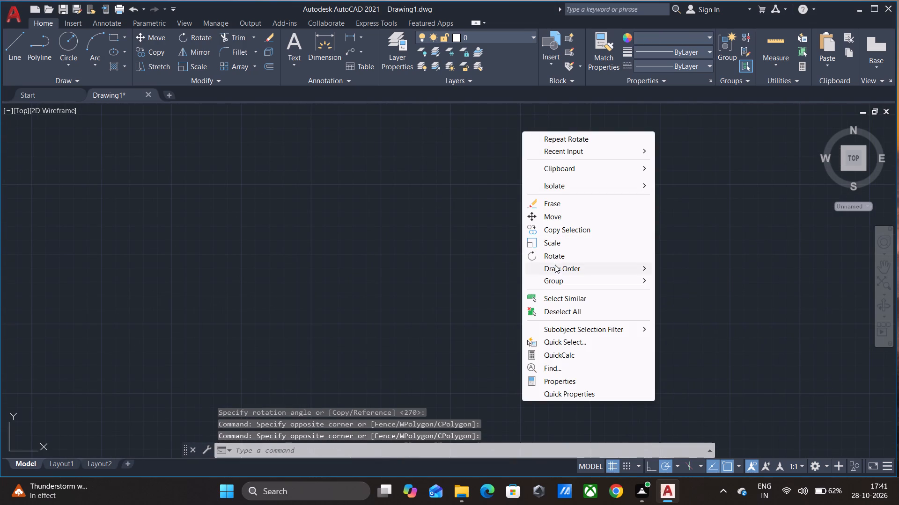
pyautogui.click(560, 215)
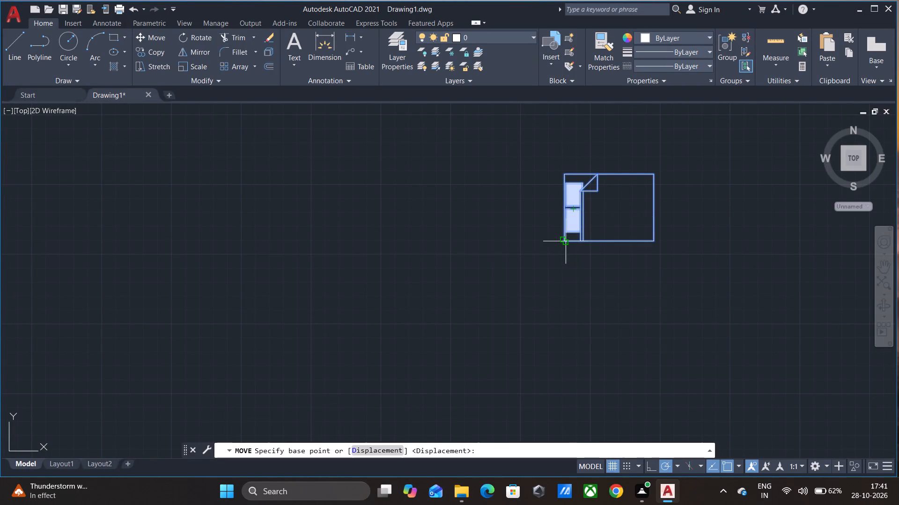
pyautogui.click(566, 241)
pyautogui.scroll(-4, 574, 245)
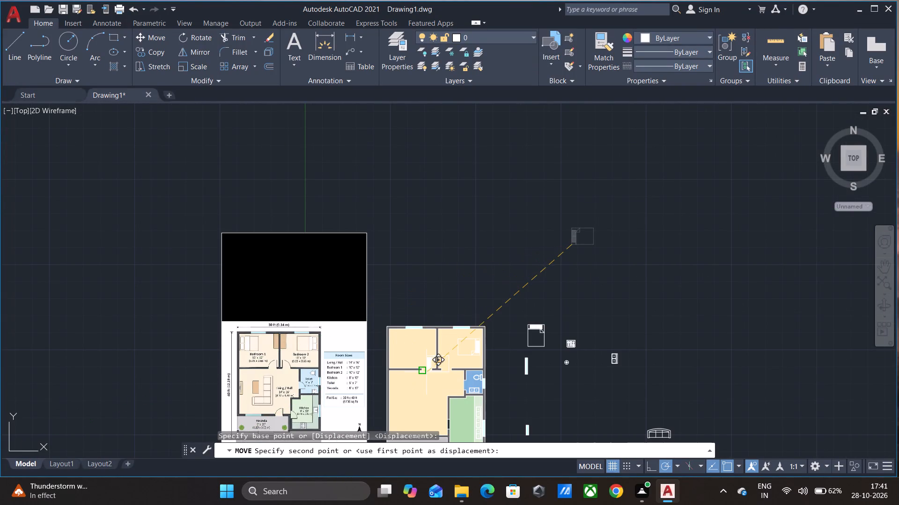
pyautogui.scroll(3, 425, 366)
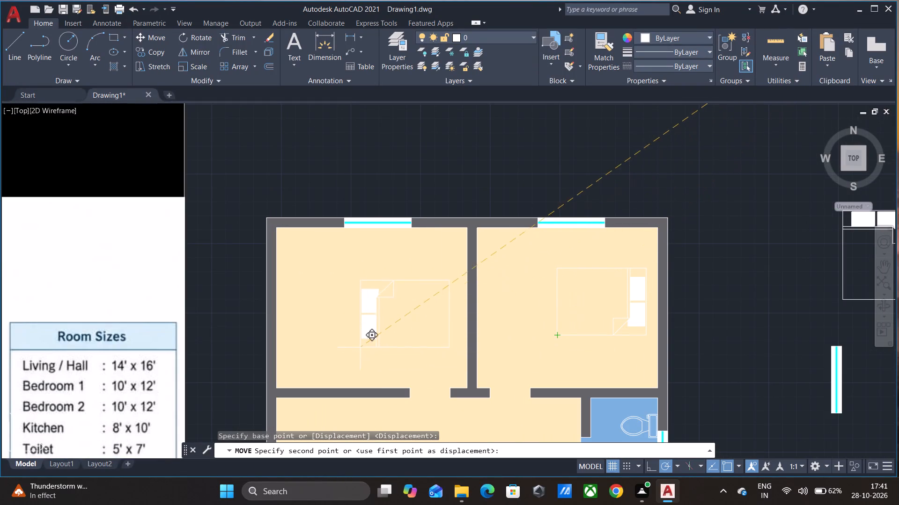
pyautogui.click(285, 336)
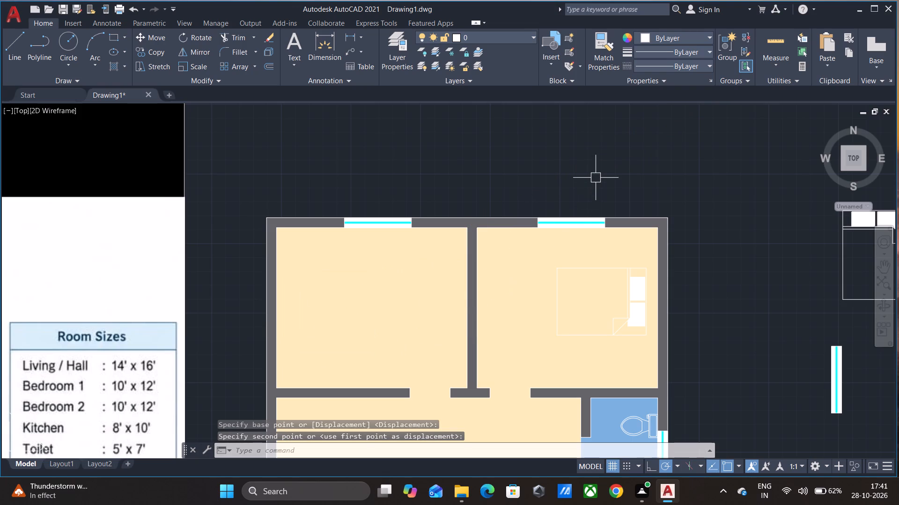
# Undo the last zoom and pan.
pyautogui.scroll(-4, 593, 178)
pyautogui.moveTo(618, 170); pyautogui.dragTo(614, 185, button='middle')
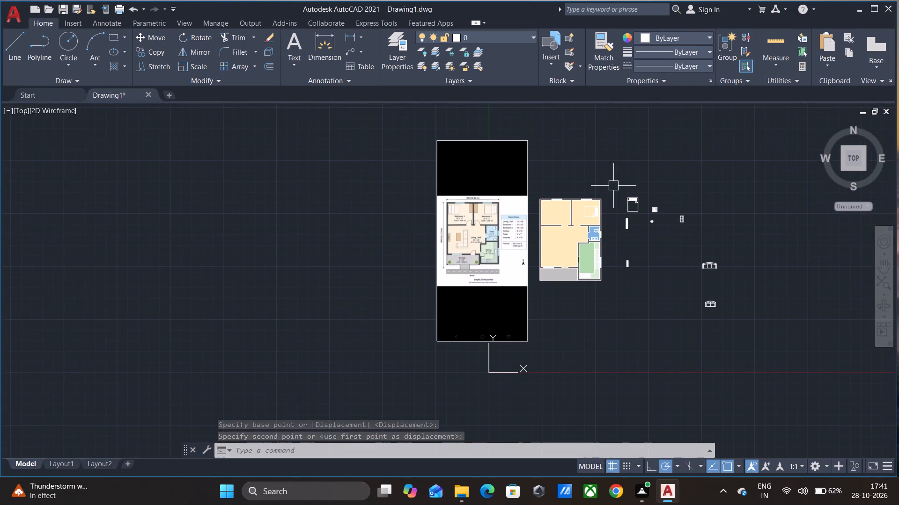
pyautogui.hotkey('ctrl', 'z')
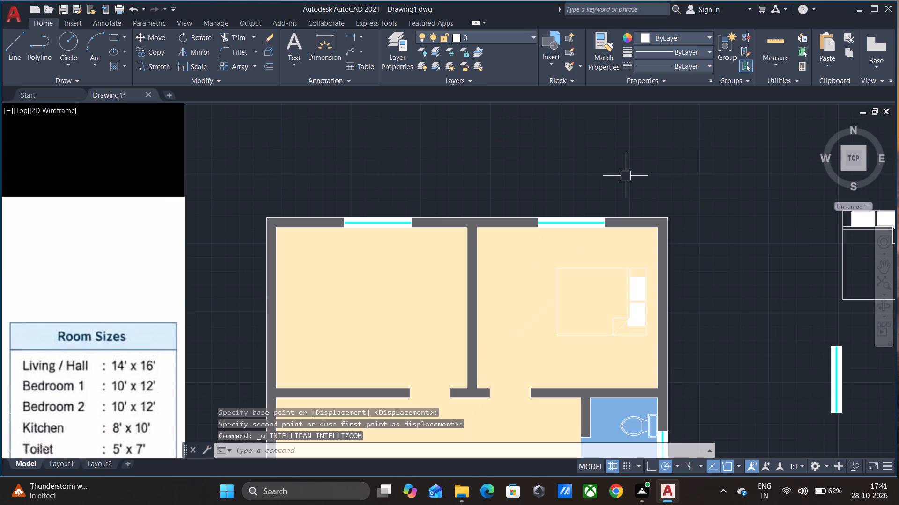
# Move the loose upright bed by its upper-right corner to the open space farther above the plan's right side.
pyautogui.moveTo(778, 278); pyautogui.dragTo(597, 257, button='middle')
pyautogui.moveTo(756, 296); pyautogui.dragTo(746, 290)
pyautogui.click(639, 145)
pyautogui.rightClick(603, 154)
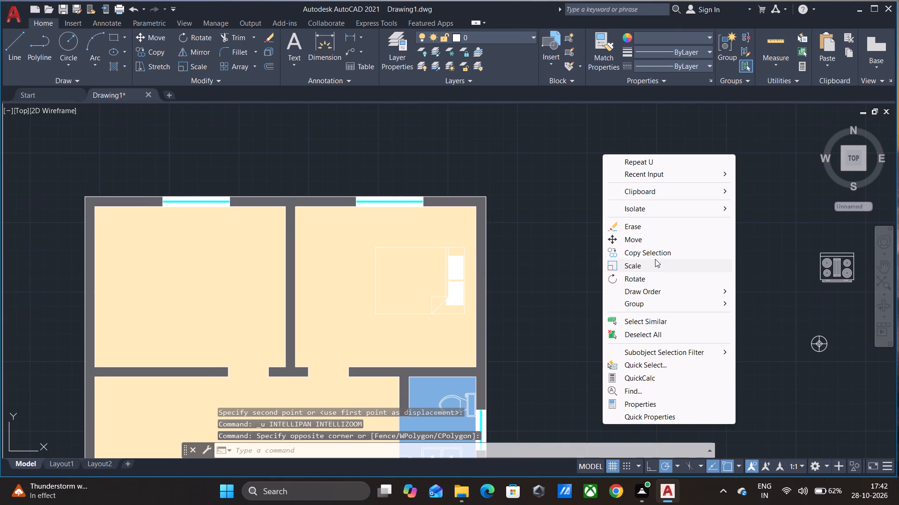
pyautogui.click(650, 233)
pyautogui.click(730, 188)
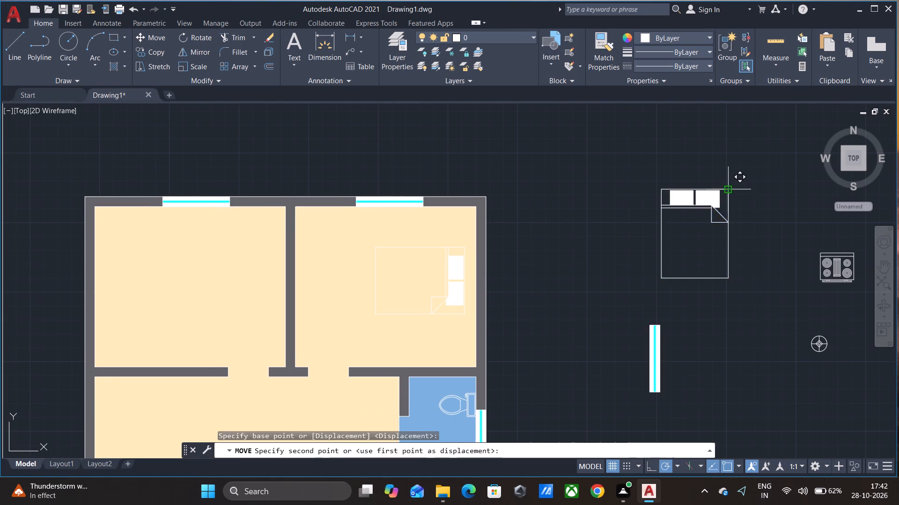
pyautogui.scroll(-3, 748, 153)
pyautogui.moveTo(748, 153); pyautogui.dragTo(704, 196, button='middle')
pyautogui.click(722, 150)
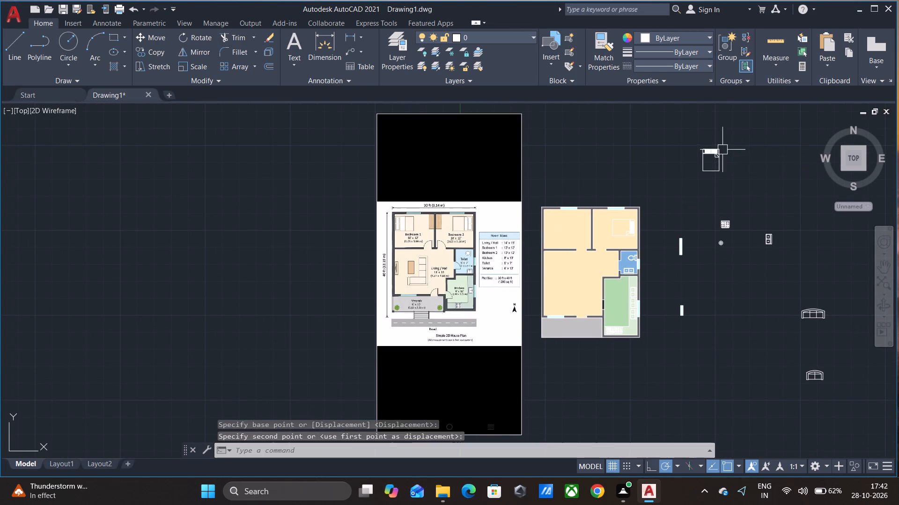
# Rotate the loose upright bed 90° about its upper-left corner so its pillows lie on the left side.
pyautogui.moveTo(739, 193); pyautogui.dragTo(734, 183)
pyautogui.click(694, 142)
pyautogui.rightClick(683, 140)
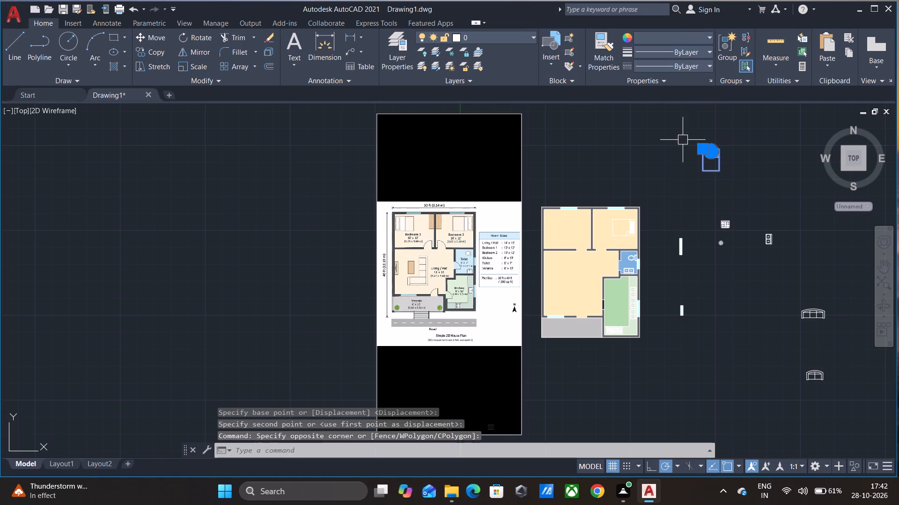
pyautogui.click(720, 263)
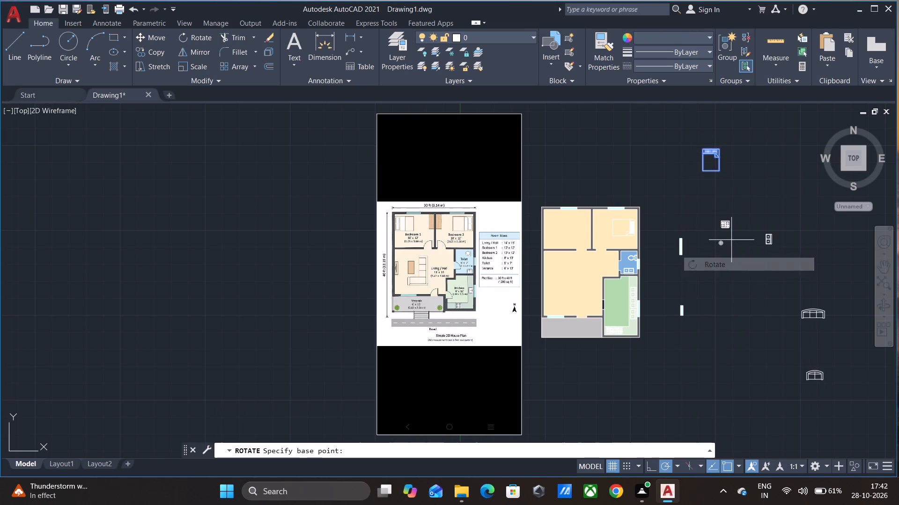
pyautogui.scroll(2, 700, 147)
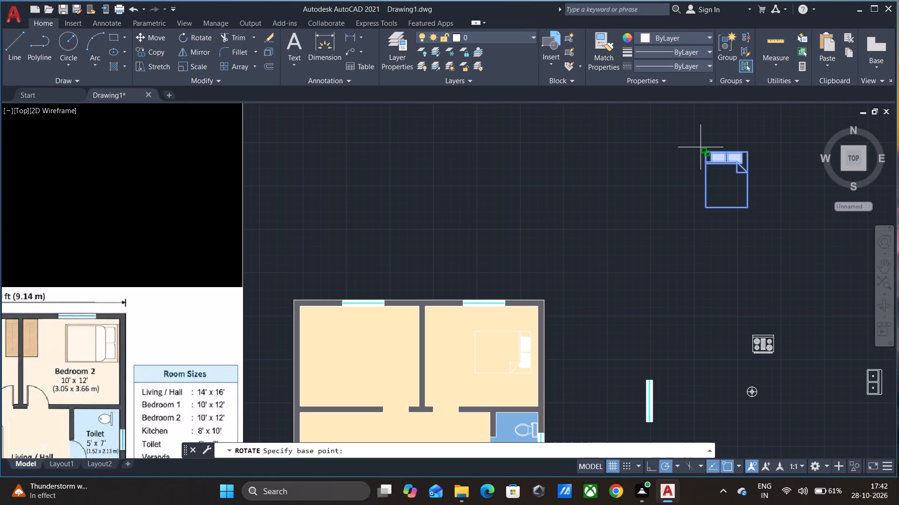
pyautogui.click(705, 151)
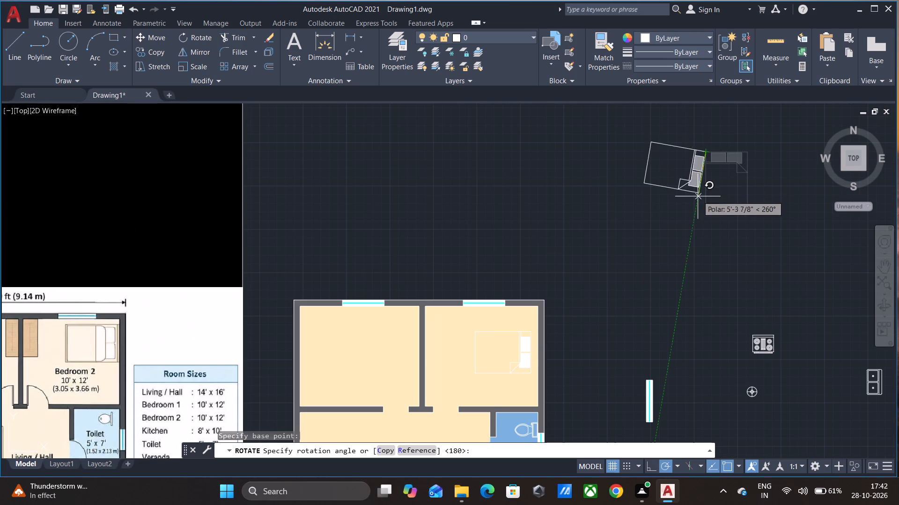
pyautogui.scroll(-2, 610, 165)
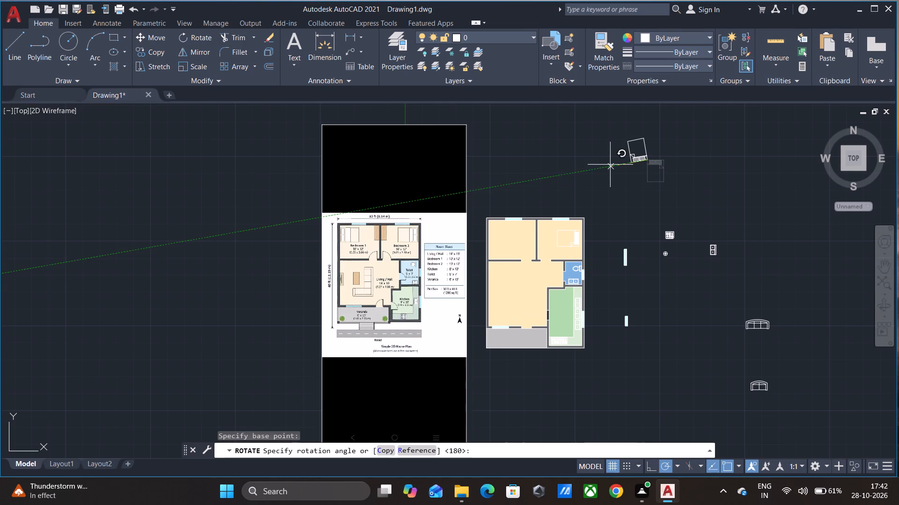
pyautogui.click(646, 123)
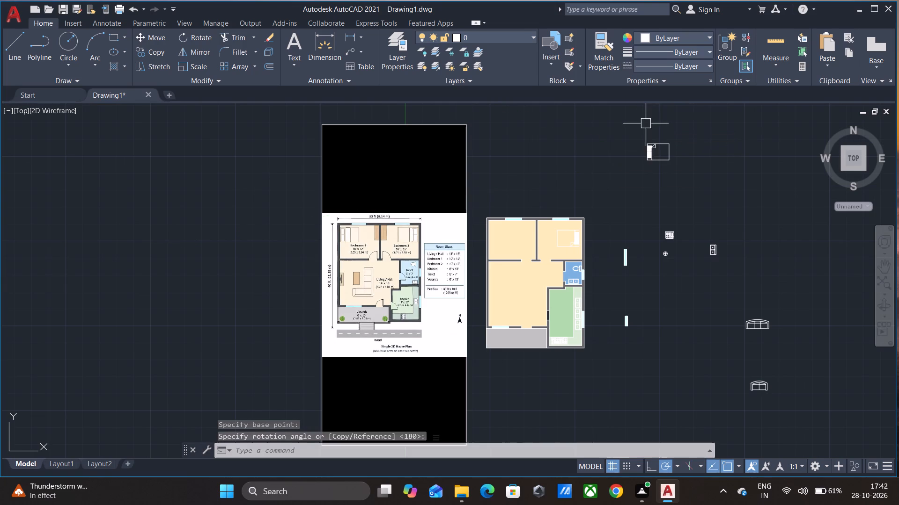
# Copy the rotated bed by its lower-left corner into Bedroom 1, with the pillows near the left outer wall, and end copying.
pyautogui.scroll(1, 684, 166)
pyautogui.moveTo(684, 166); pyautogui.dragTo(682, 189, button='middle')
pyautogui.scroll(1, 684, 166)
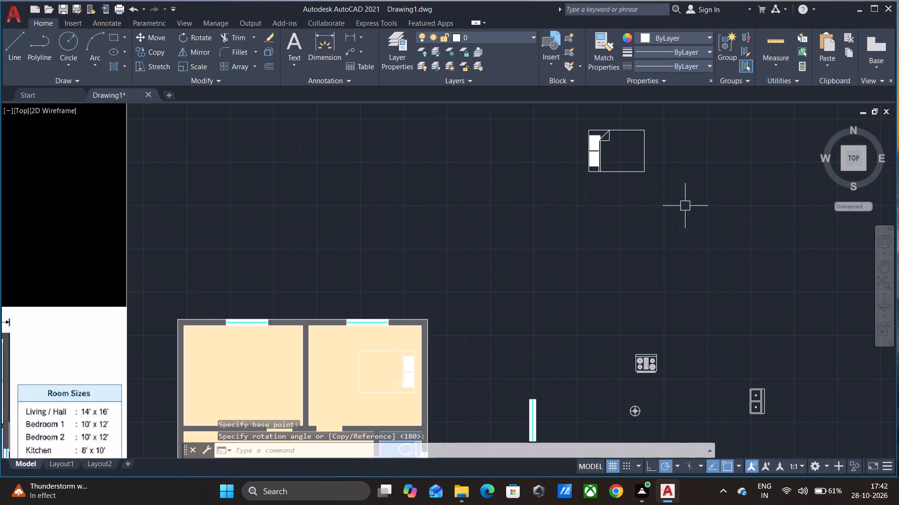
pyautogui.moveTo(685, 206); pyautogui.dragTo(675, 185)
pyautogui.click(554, 104)
pyautogui.rightClick(552, 127)
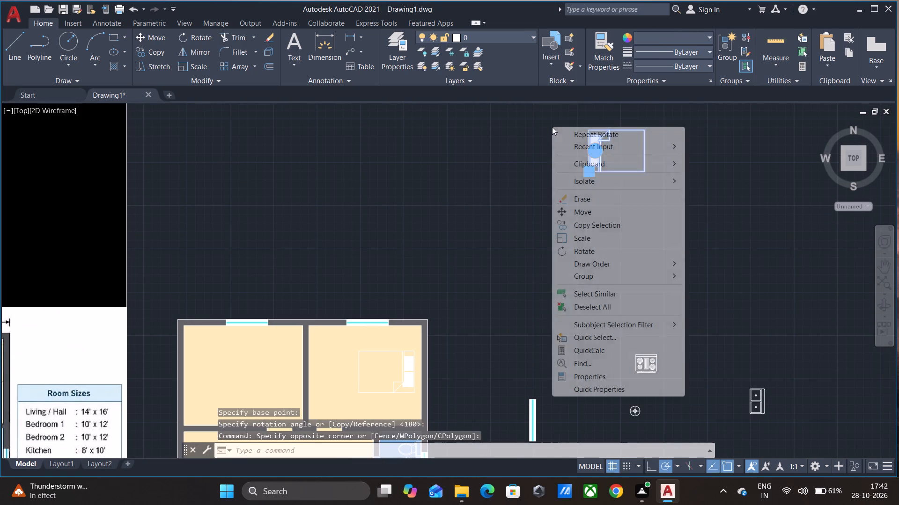
pyautogui.click(583, 223)
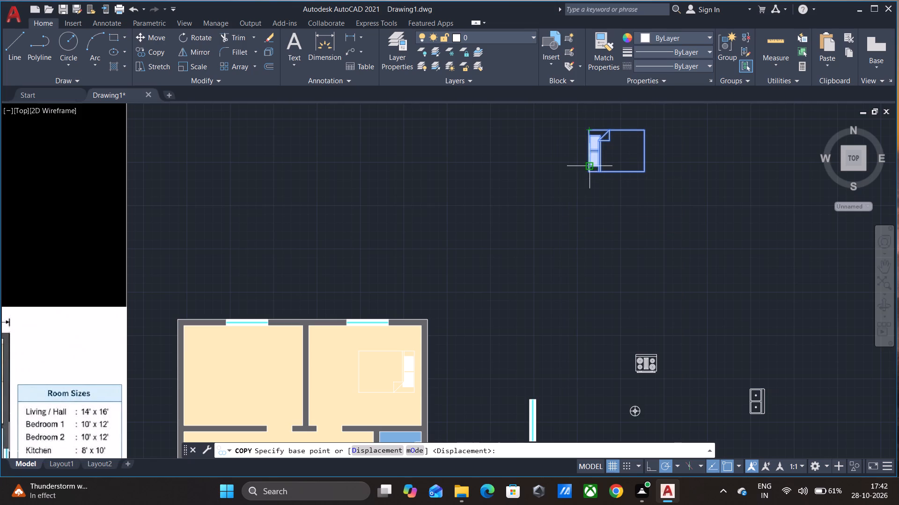
pyautogui.click(590, 172)
pyautogui.scroll(-2, 575, 175)
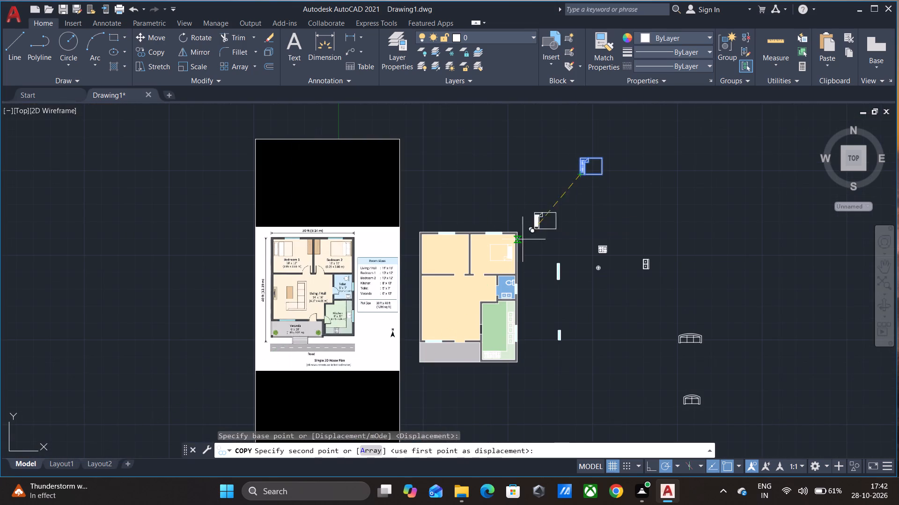
pyautogui.scroll(4, 472, 288)
pyautogui.moveTo(518, 226); pyautogui.dragTo(507, 376, button='middle')
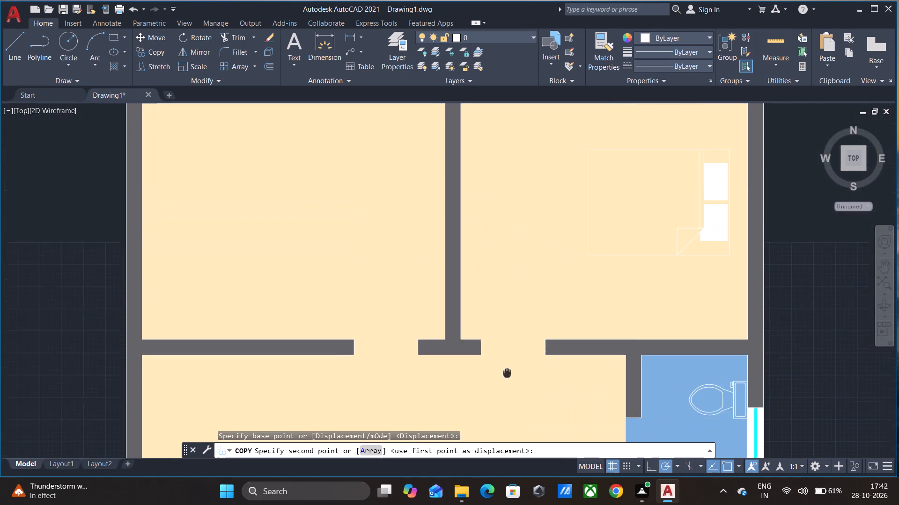
pyautogui.moveTo(507, 376); pyautogui.dragTo(507, 379, button='middle')
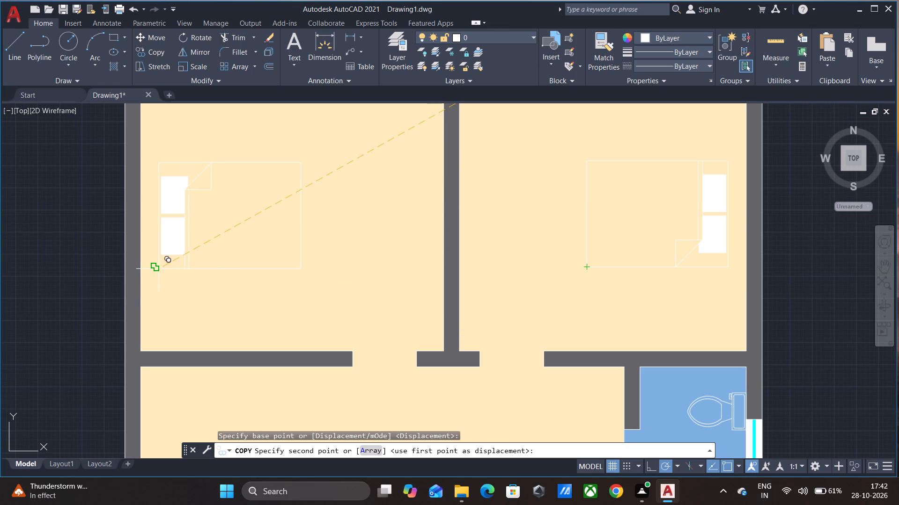
pyautogui.click(159, 269)
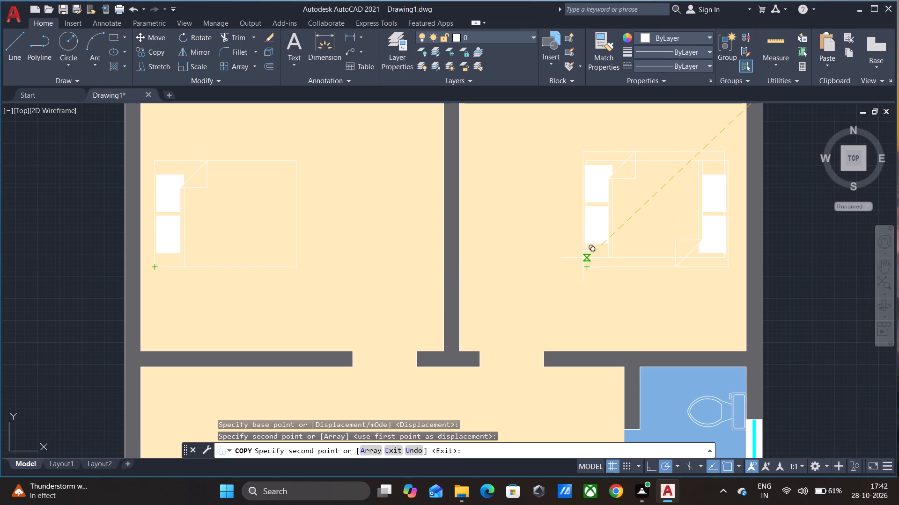
pyautogui.press('Escape')
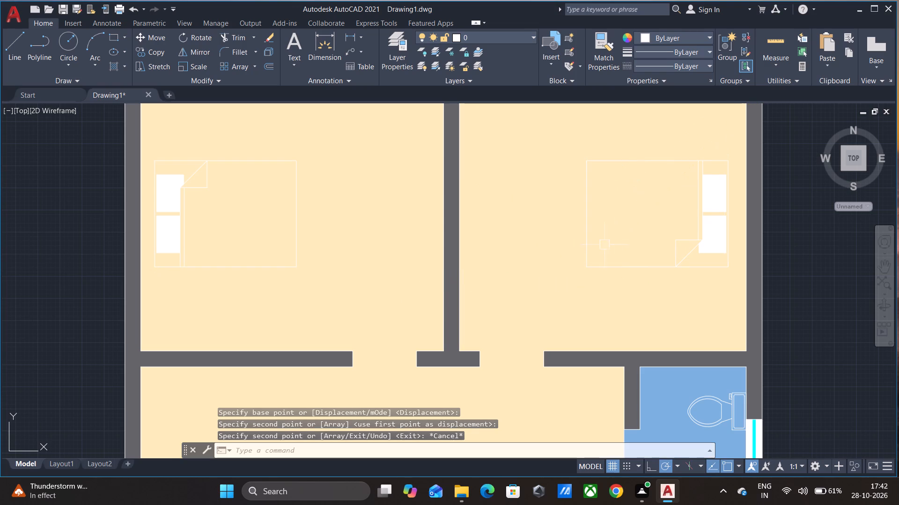
# Draw a three-sided wardrobe outline in Bedroom 1 against the partition wall between the two bedrooms.
pyautogui.scroll(-2, 695, 217)
pyautogui.moveTo(755, 235); pyautogui.dragTo(715, 260, button='middle')
pyautogui.scroll(3, 562, 238)
pyautogui.scroll(-1, 656, 233)
pyautogui.moveTo(656, 233); pyautogui.dragTo(655, 278, button='middle')
pyautogui.press('l')
pyautogui.press('Return')
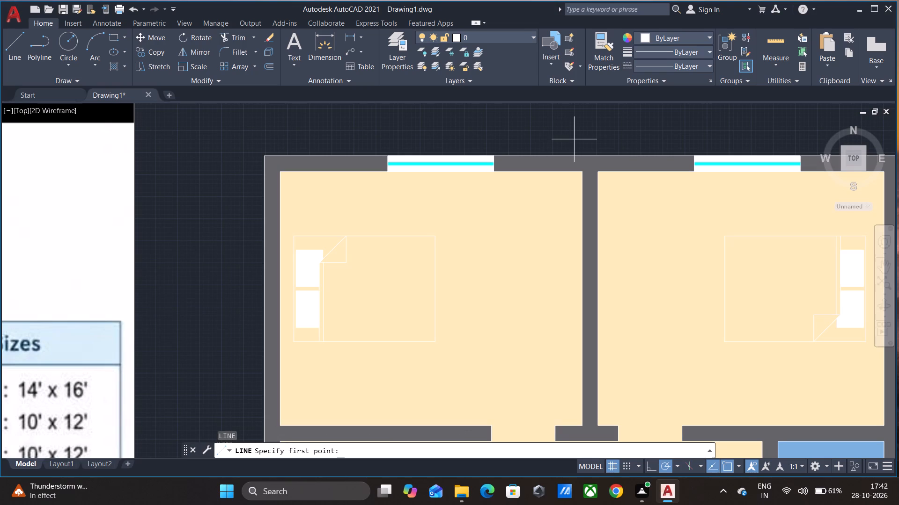
pyautogui.click(581, 209)
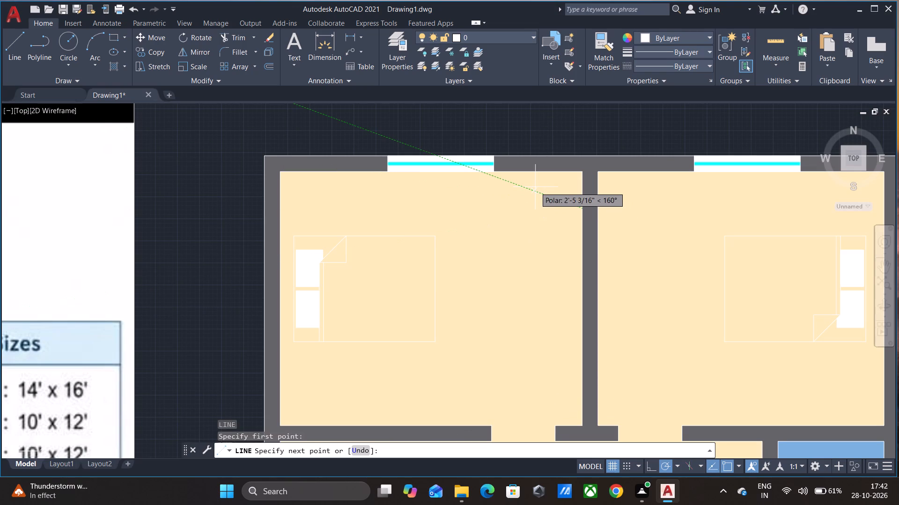
pyautogui.click(534, 206)
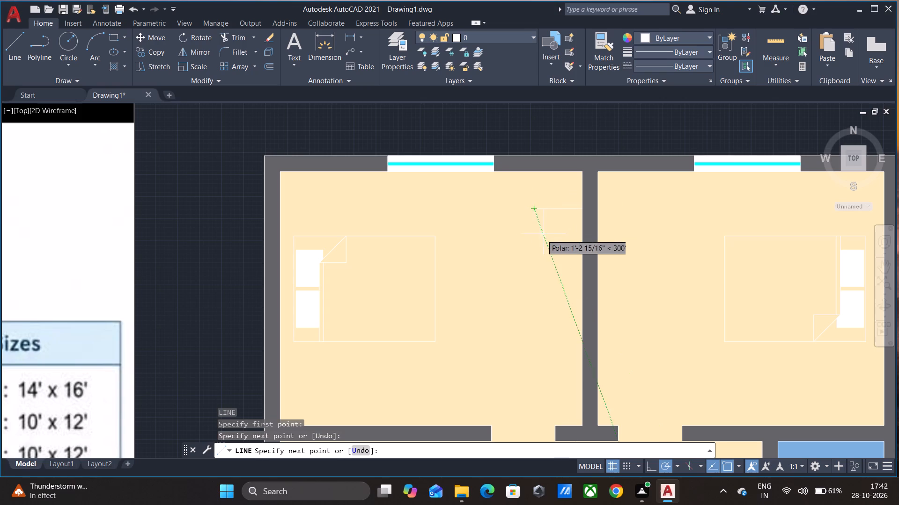
pyautogui.click(537, 295)
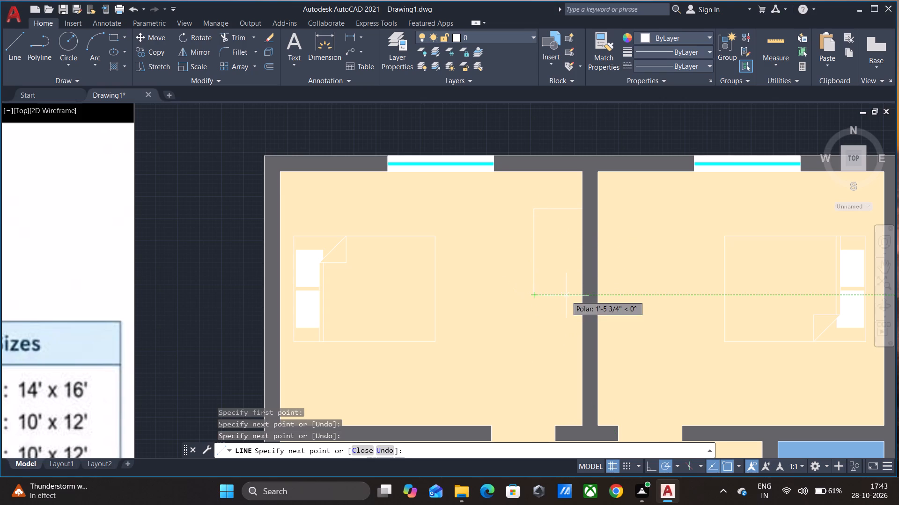
pyautogui.click(582, 296)
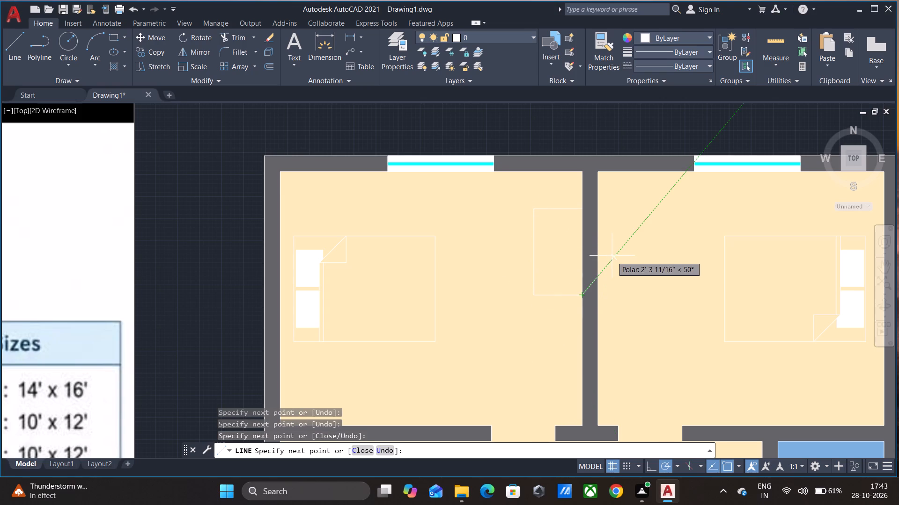
pyautogui.press('Escape')
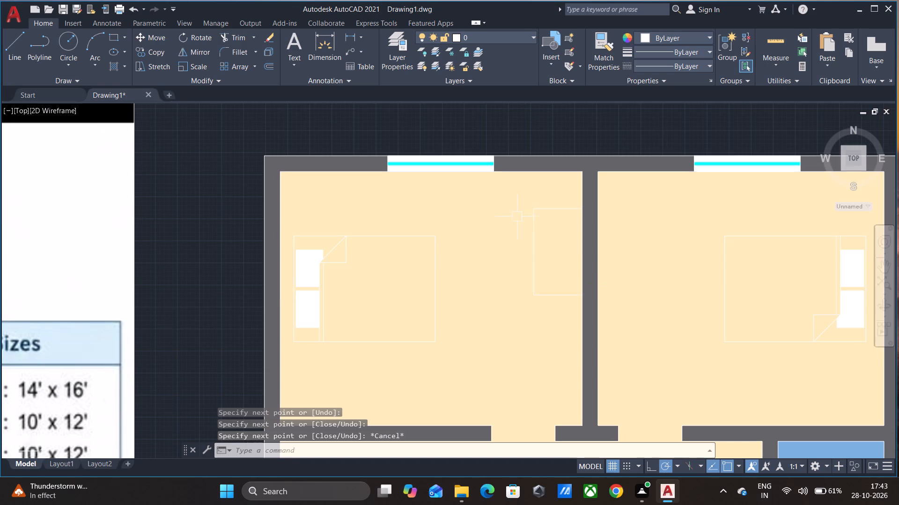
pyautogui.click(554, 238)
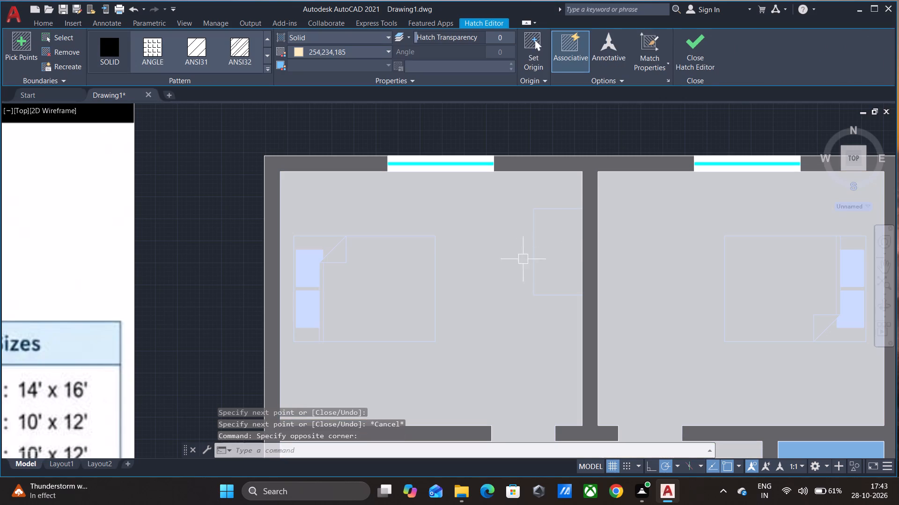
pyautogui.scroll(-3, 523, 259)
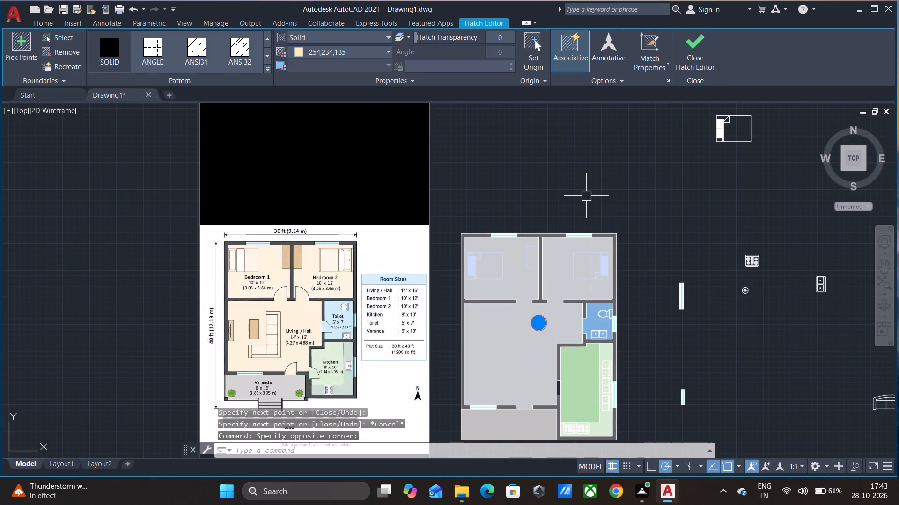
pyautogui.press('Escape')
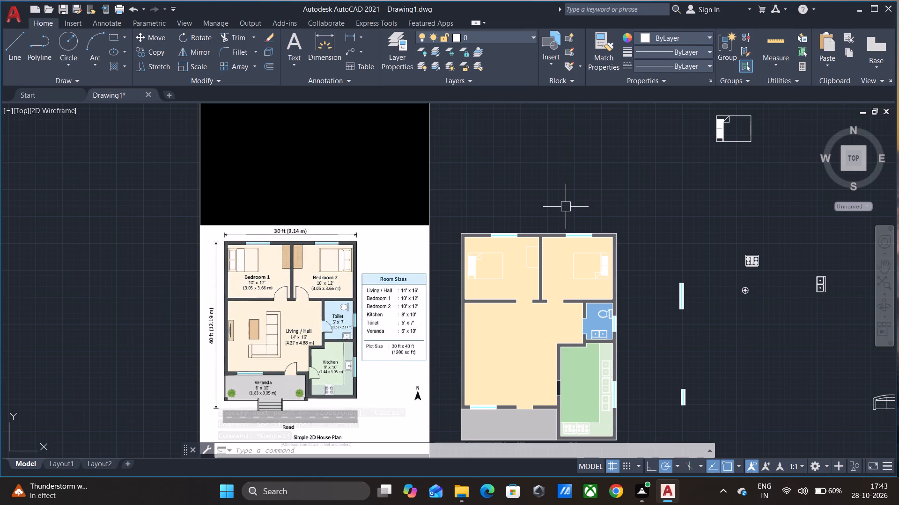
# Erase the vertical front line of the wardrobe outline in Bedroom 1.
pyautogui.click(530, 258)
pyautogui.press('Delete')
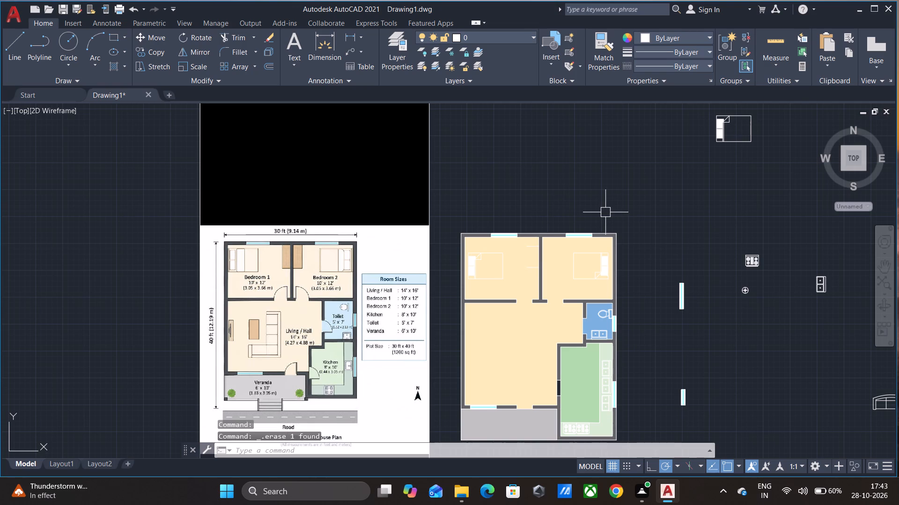
# Erase the beige solid hatch that fills the bedrooms and living hall.
pyautogui.scroll(4, 560, 244)
pyautogui.click(545, 258)
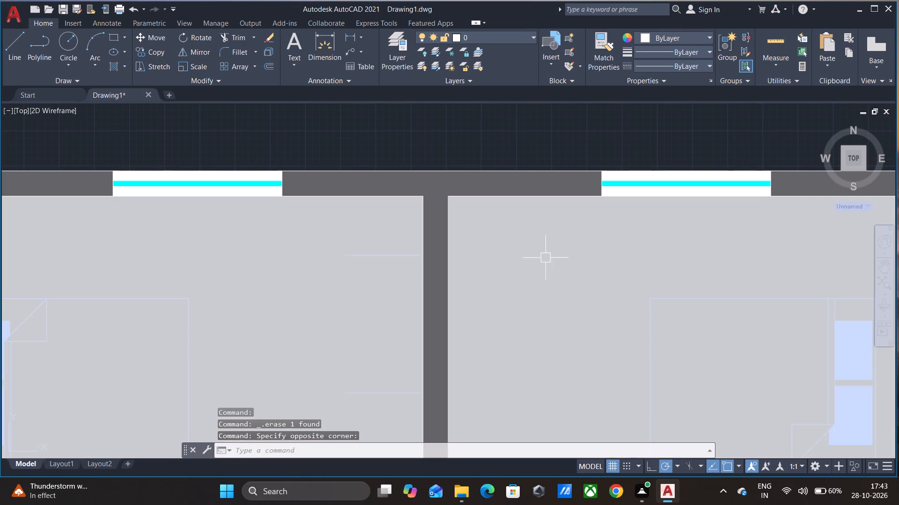
pyautogui.press('Delete')
# Draw the wardrobe's vertical front line in Bedroom 1, joining the free ends of its two horizontal lines.
pyautogui.scroll(-4, 608, 244)
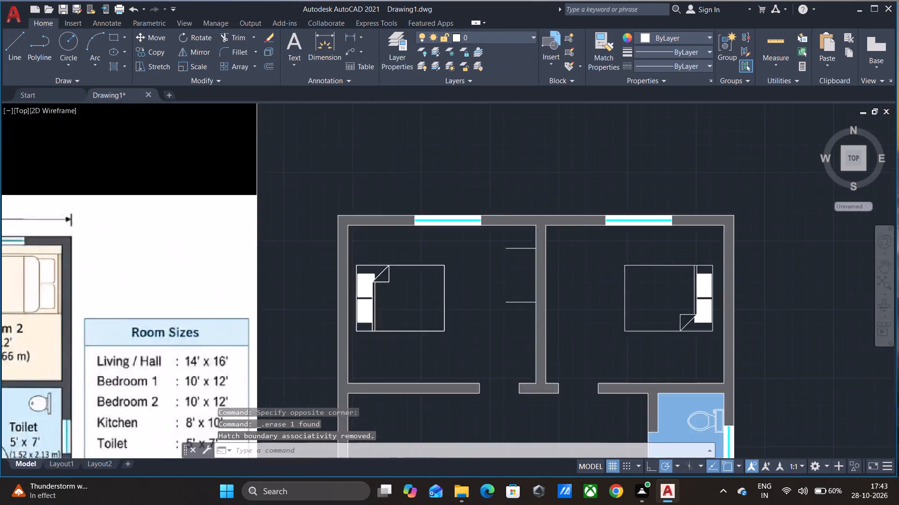
pyautogui.scroll(2, 590, 272)
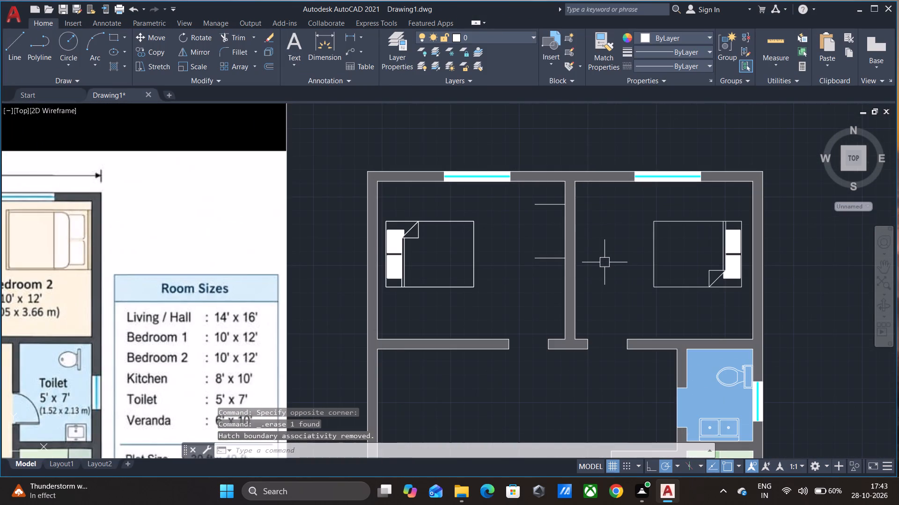
pyautogui.press('l')
pyautogui.press('Return')
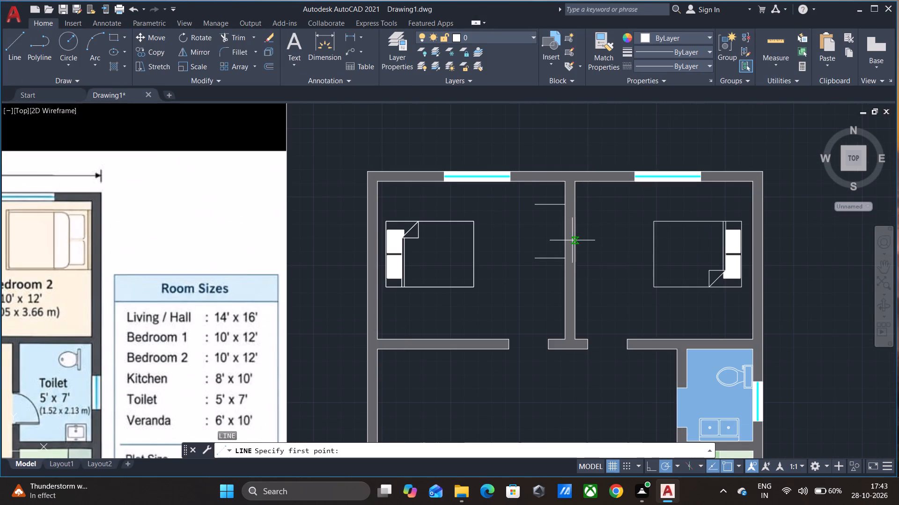
pyautogui.click(535, 205)
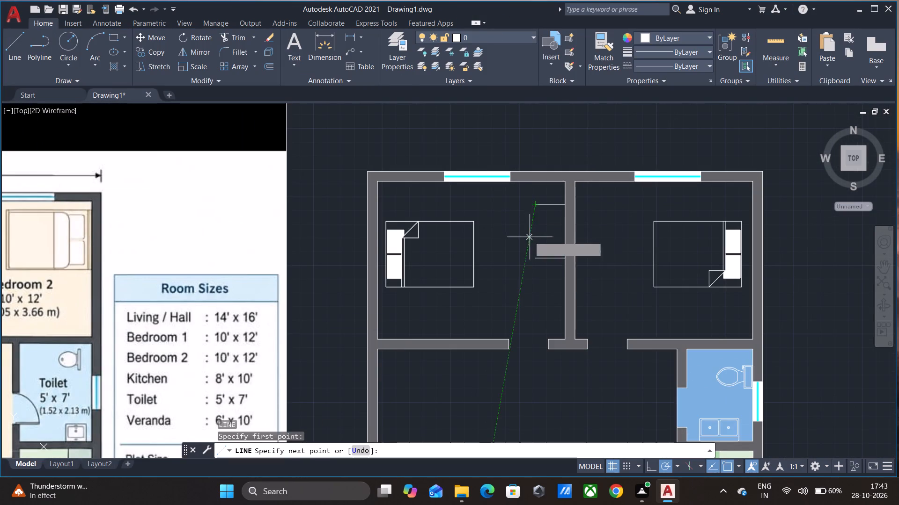
pyautogui.click(534, 256)
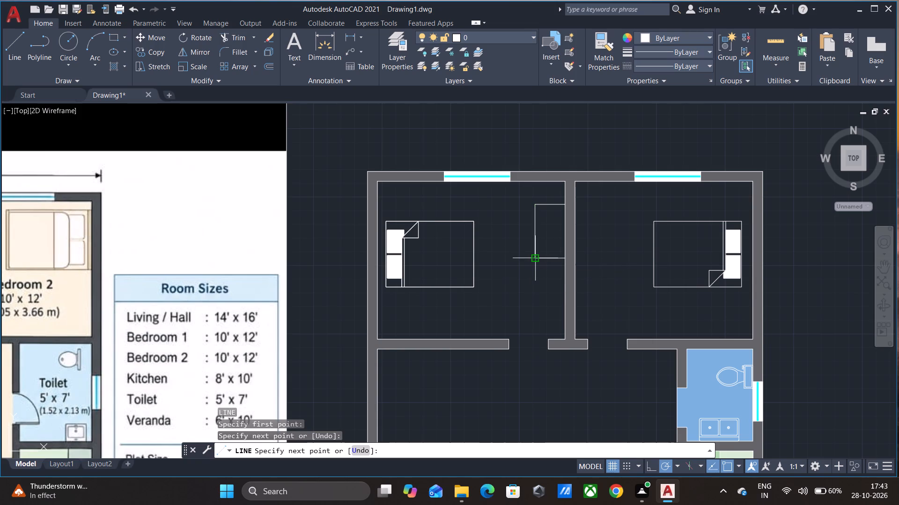
pyautogui.press('space')
# Draw a three-sided wardrobe outline about 1'-10 1/2" deep in Bedroom 2, against the partition wall opposite Bedroom 1's wardrobe.
pyautogui.press('space')
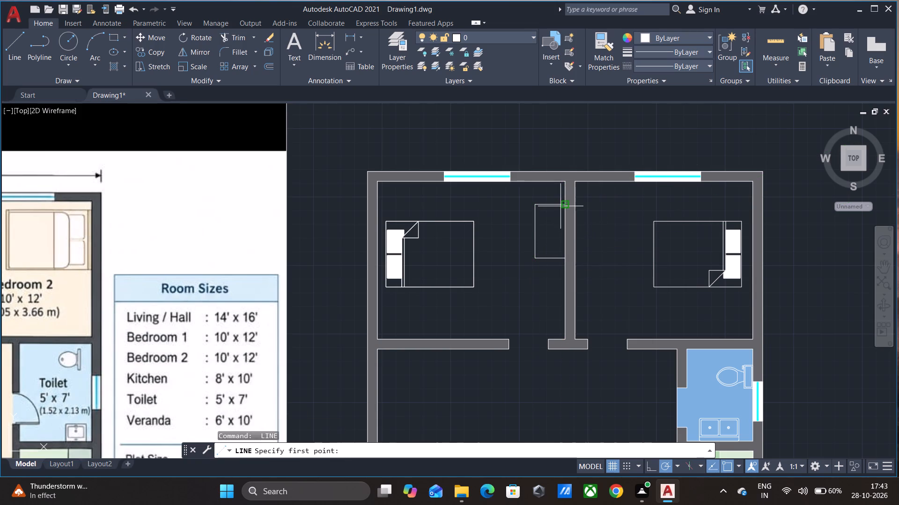
pyautogui.click(575, 204)
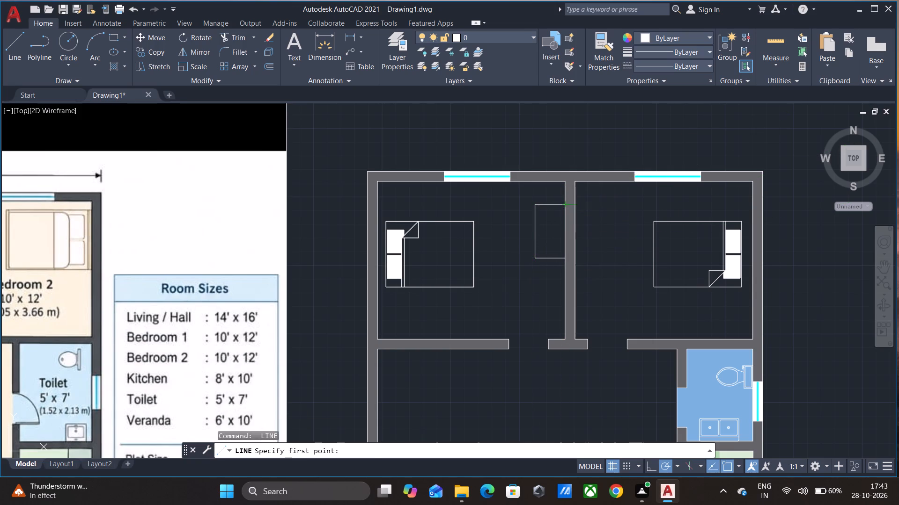
pyautogui.click(600, 203)
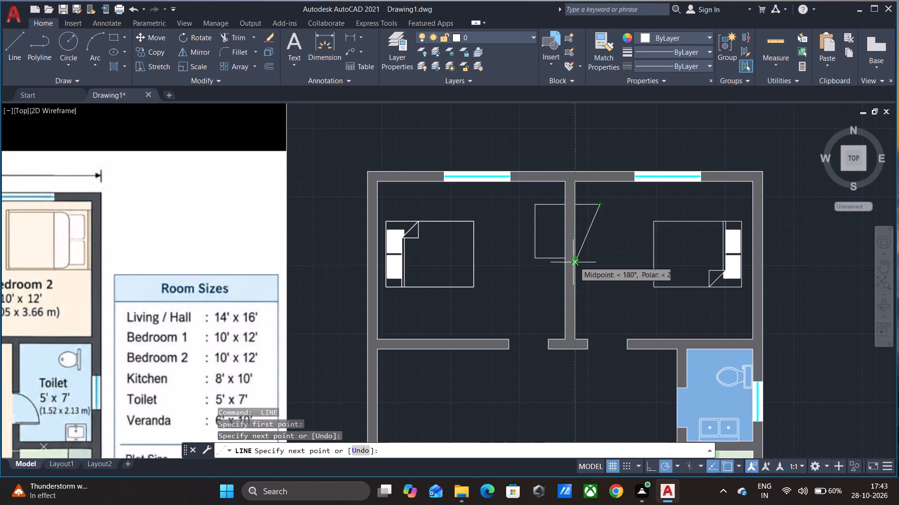
pyautogui.click(601, 261)
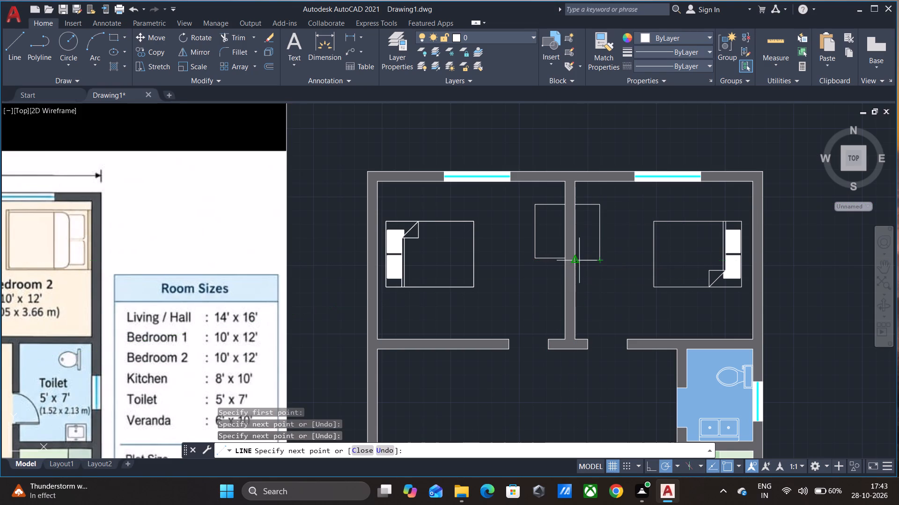
pyautogui.click(578, 260)
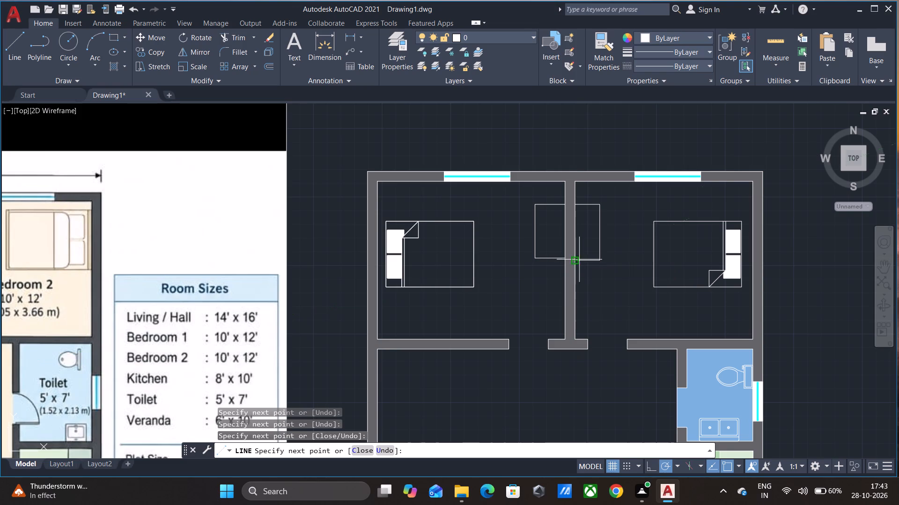
pyautogui.press('Escape')
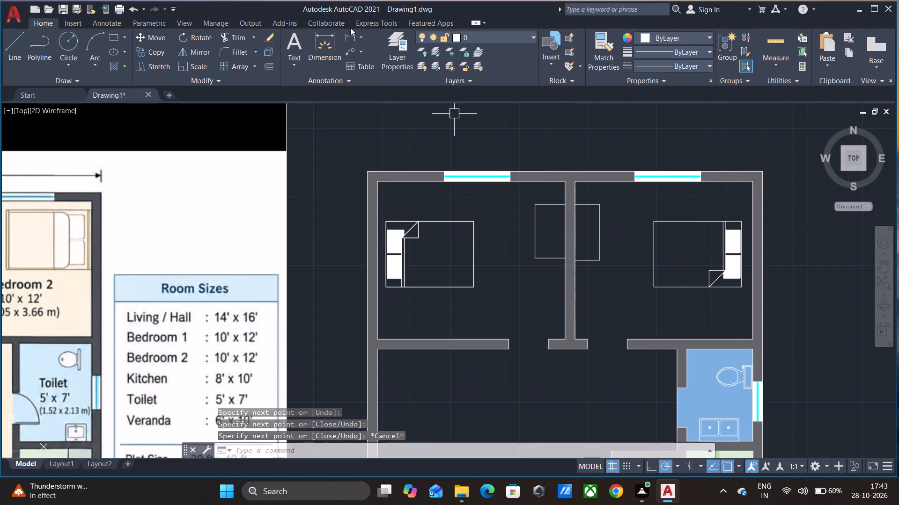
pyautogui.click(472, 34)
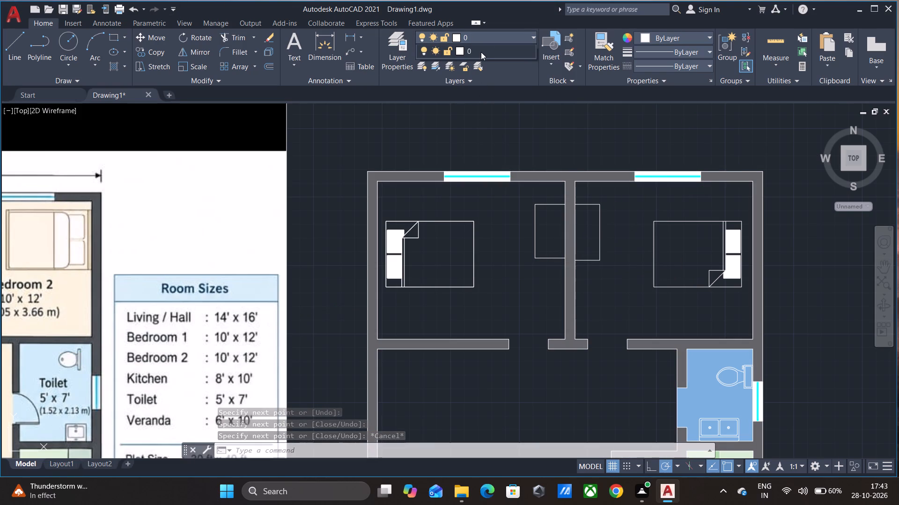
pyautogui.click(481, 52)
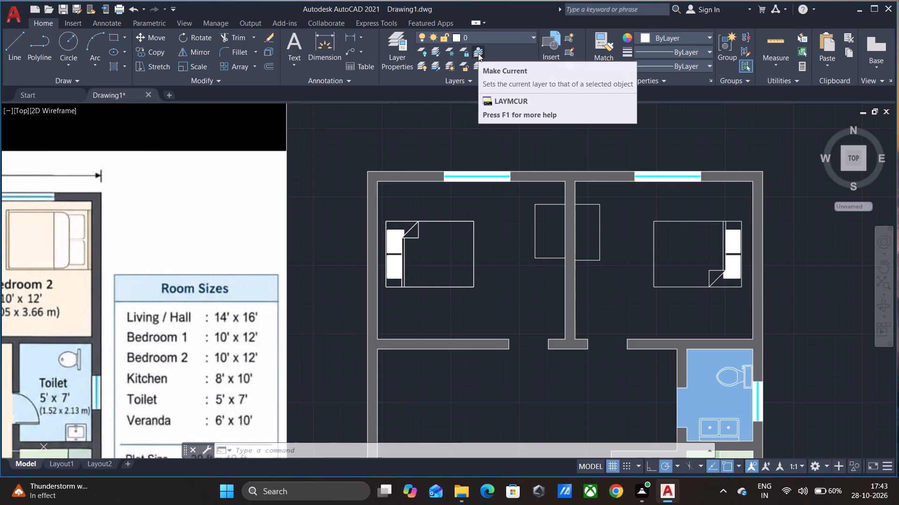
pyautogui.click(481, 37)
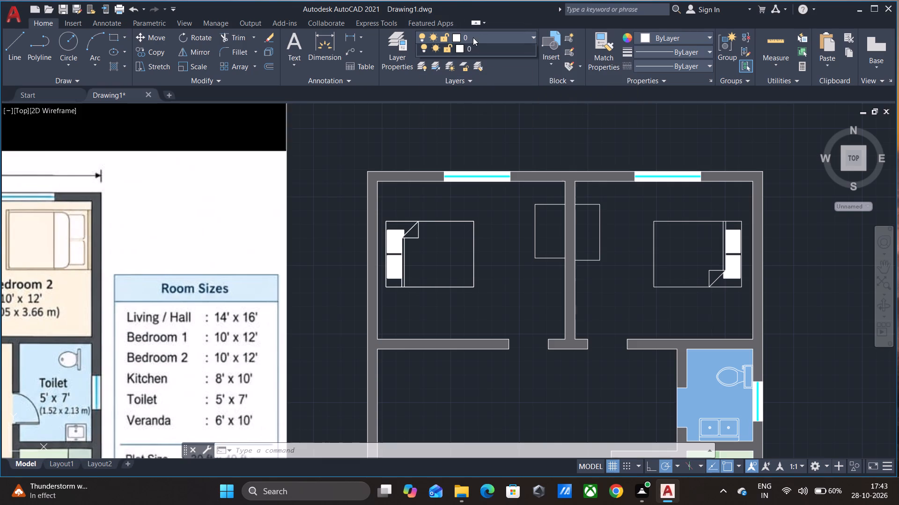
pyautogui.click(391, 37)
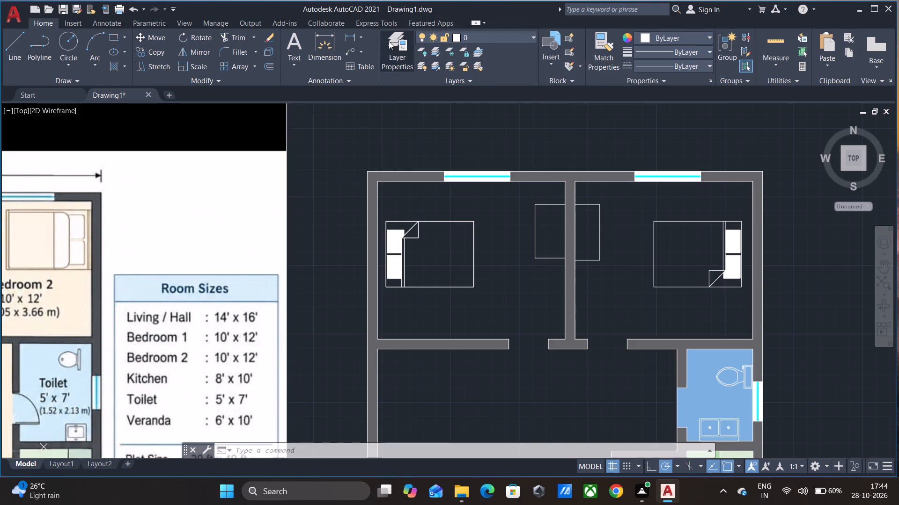
# Hatch the wardrobe outlines in both bedrooms with the ANGLE pattern.
pyautogui.click(119, 66)
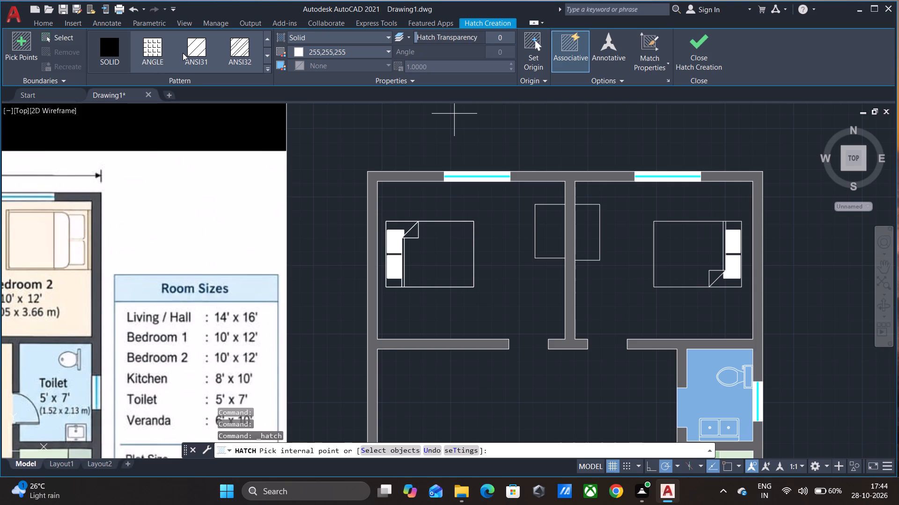
pyautogui.click(357, 53)
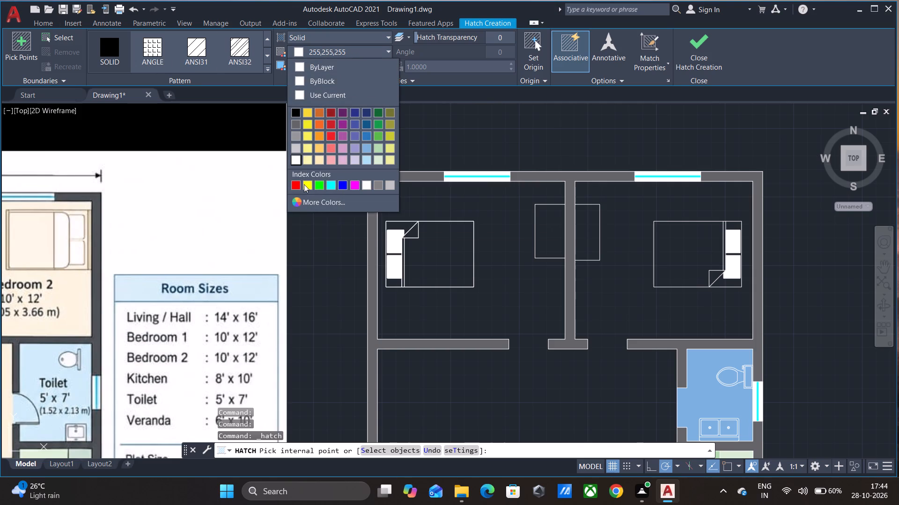
pyautogui.scroll(-1, 251, 207)
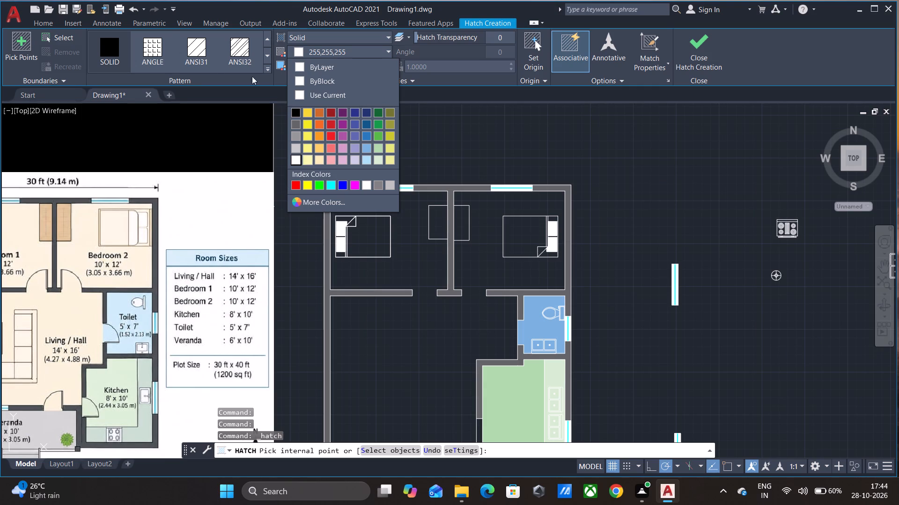
pyautogui.click(155, 57)
pyautogui.scroll(2, 440, 215)
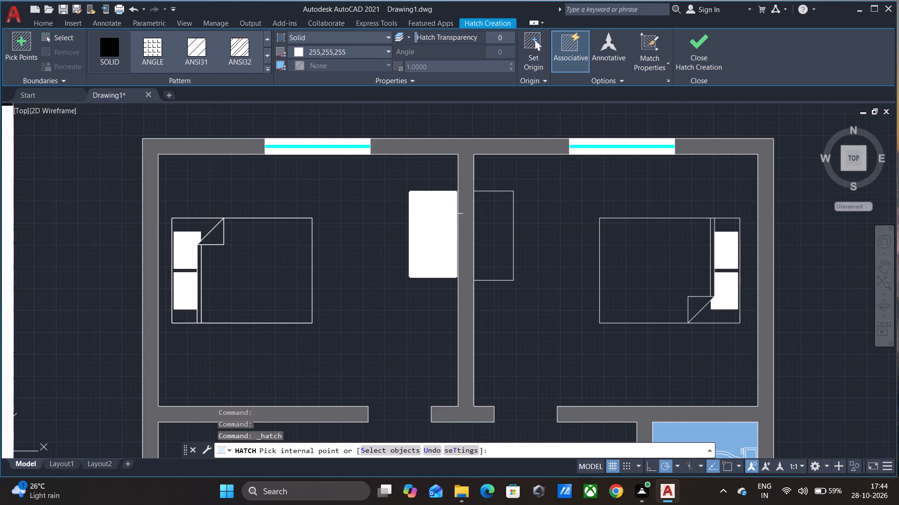
pyautogui.click(146, 56)
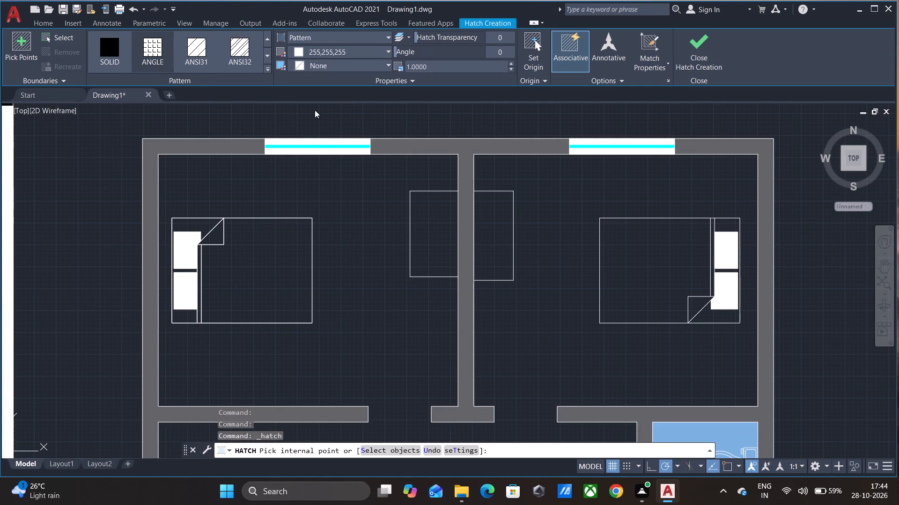
pyautogui.click(435, 246)
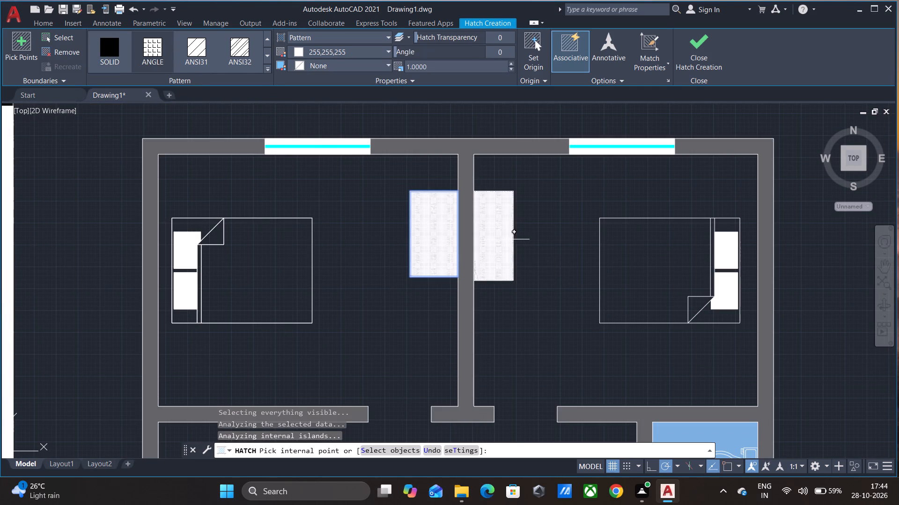
pyautogui.click(507, 239)
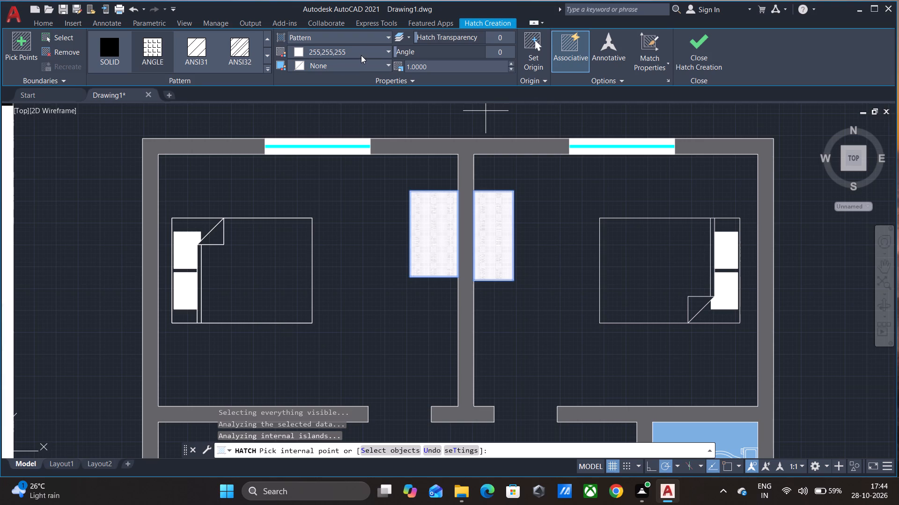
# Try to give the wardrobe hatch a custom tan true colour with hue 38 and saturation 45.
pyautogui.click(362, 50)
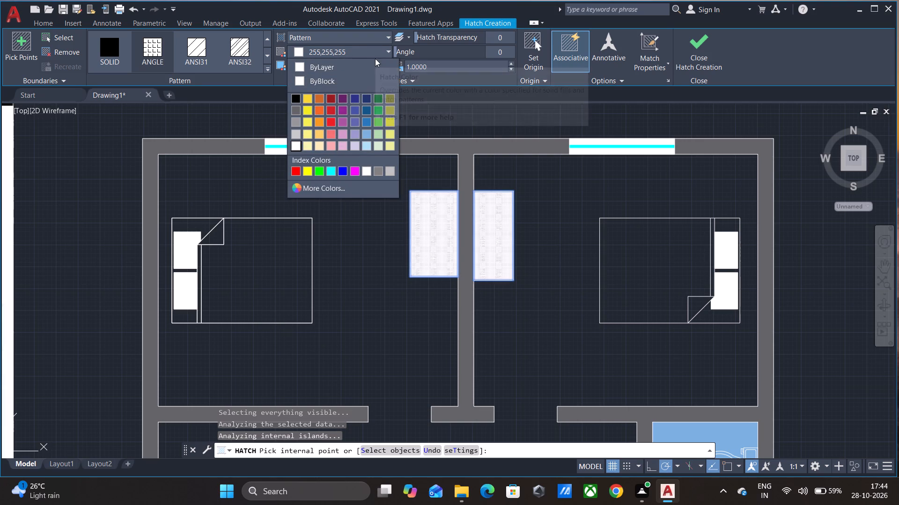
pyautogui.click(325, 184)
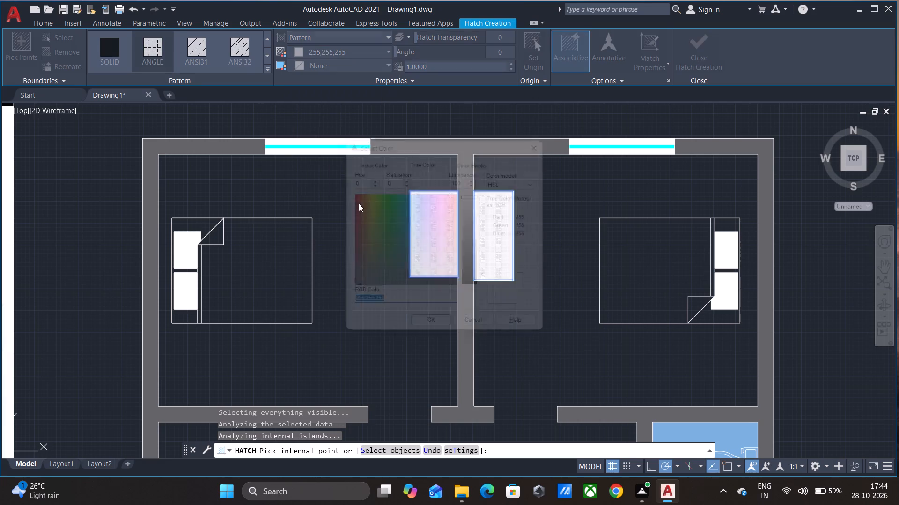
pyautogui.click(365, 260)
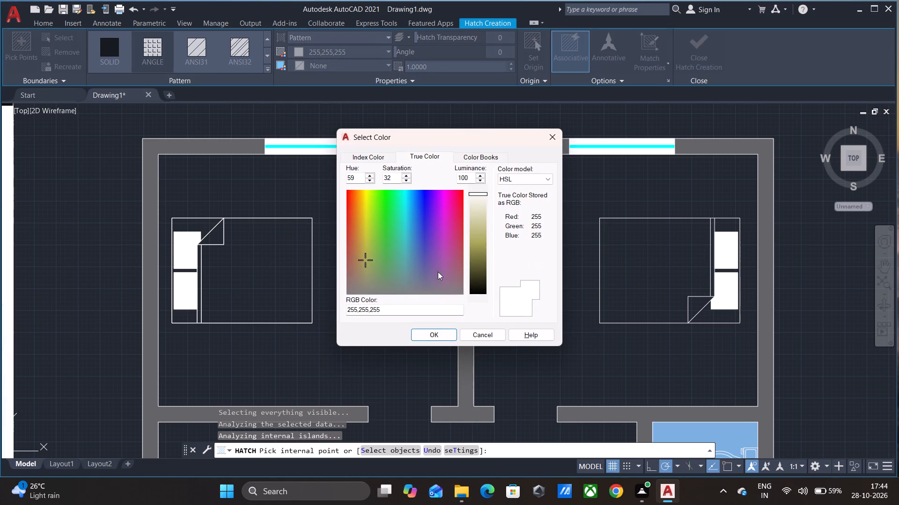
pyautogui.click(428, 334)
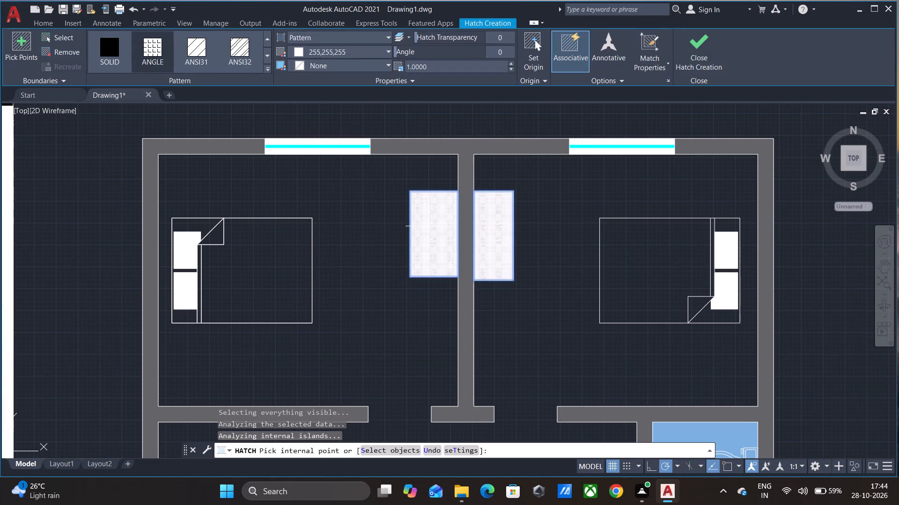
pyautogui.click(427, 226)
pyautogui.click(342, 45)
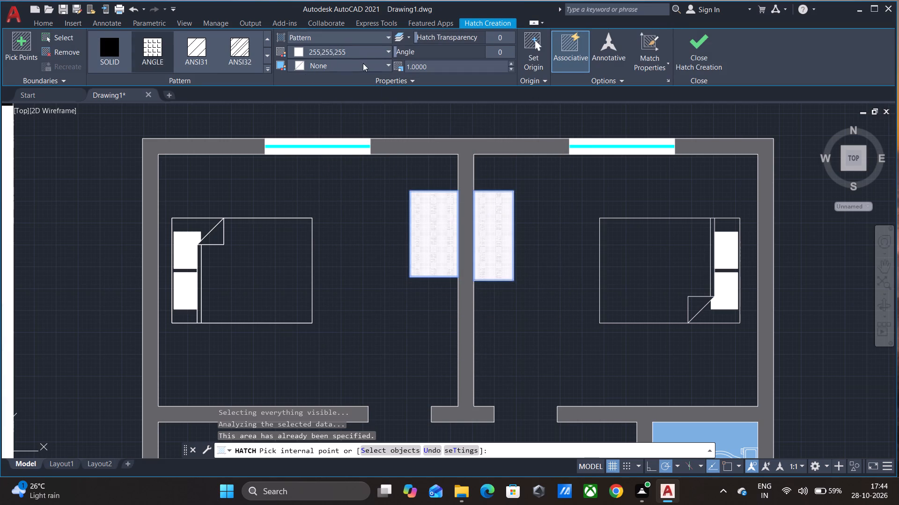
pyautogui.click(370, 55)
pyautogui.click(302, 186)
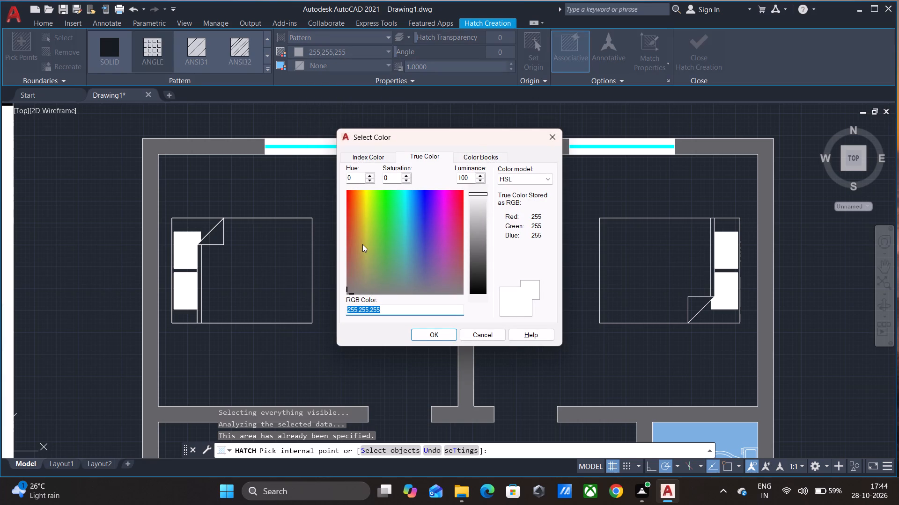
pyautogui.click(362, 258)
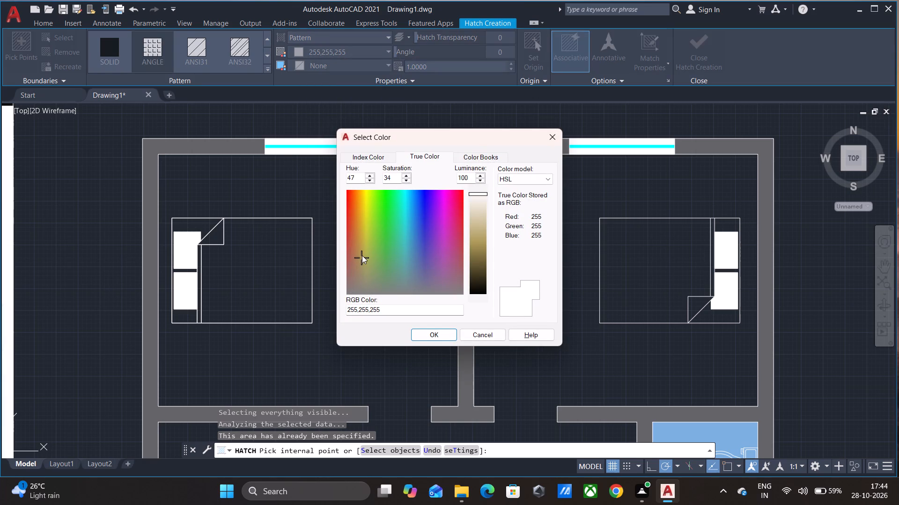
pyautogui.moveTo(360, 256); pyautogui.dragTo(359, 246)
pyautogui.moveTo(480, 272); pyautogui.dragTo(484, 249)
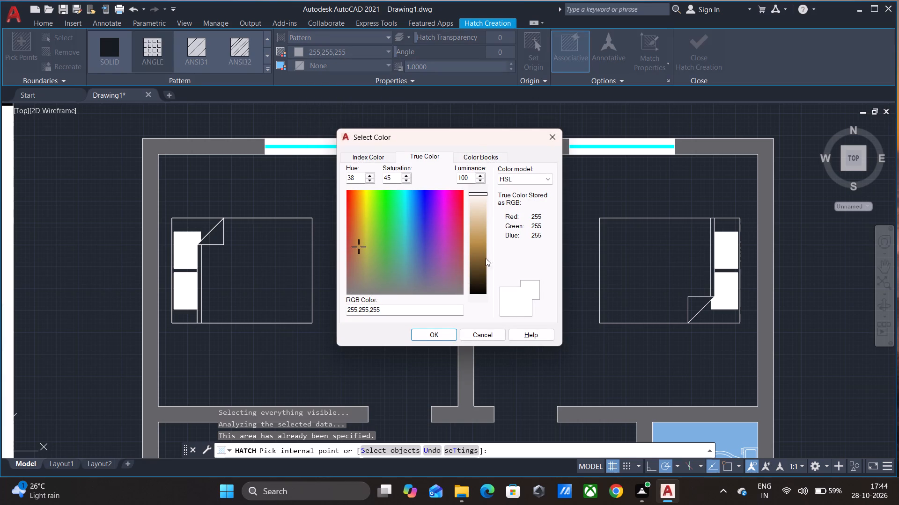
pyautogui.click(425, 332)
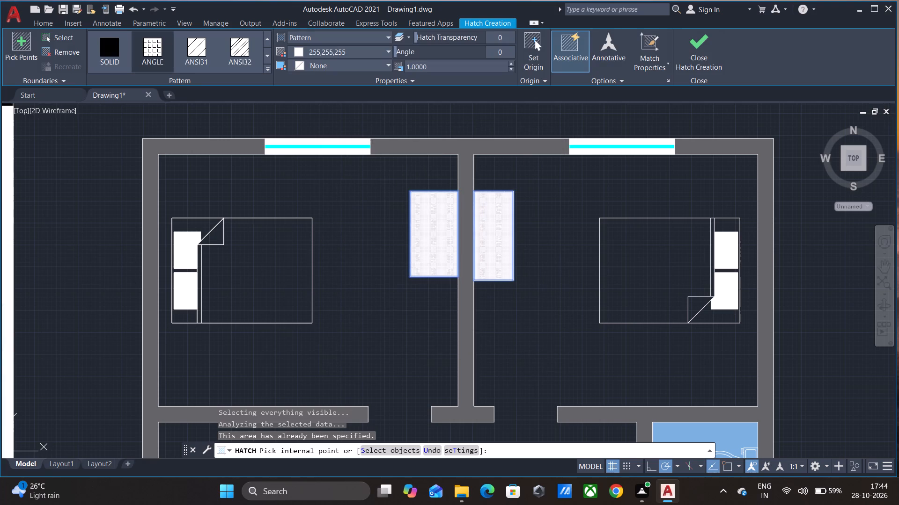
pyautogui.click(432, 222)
# Set the colour of the wardrobe hatch to light orange 254,204,102 and finish the hatch.
pyautogui.click(342, 50)
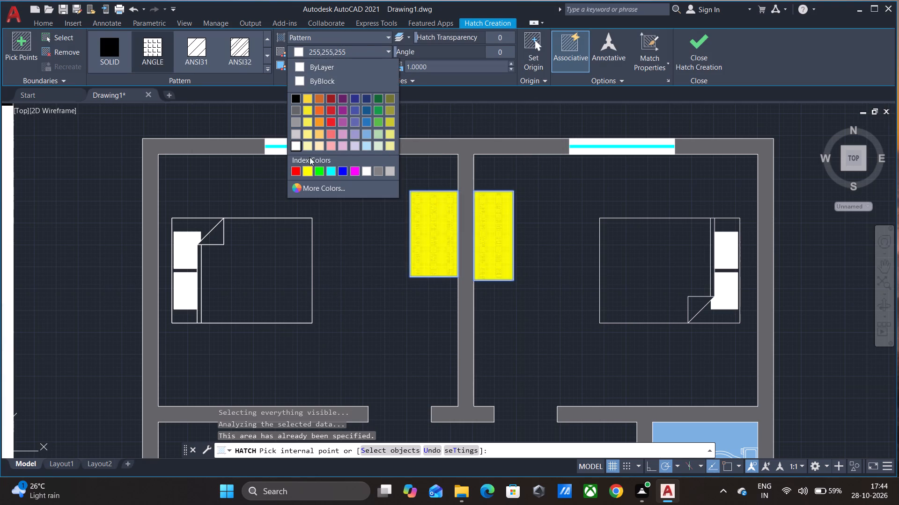
pyautogui.click(317, 134)
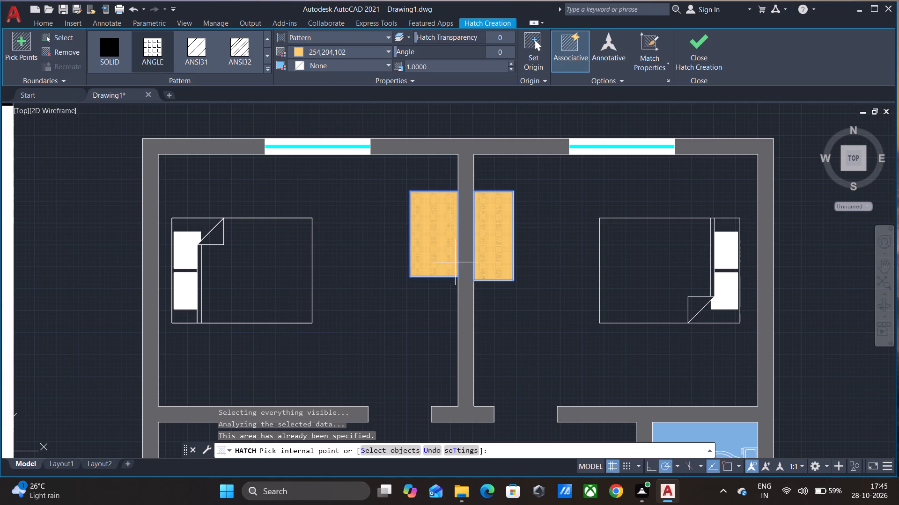
pyautogui.click(435, 241)
pyautogui.click(494, 239)
pyautogui.click(709, 58)
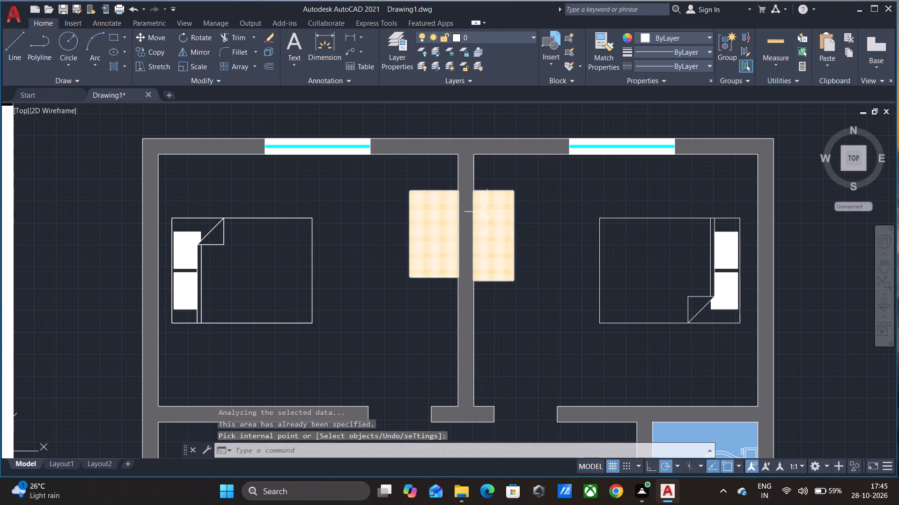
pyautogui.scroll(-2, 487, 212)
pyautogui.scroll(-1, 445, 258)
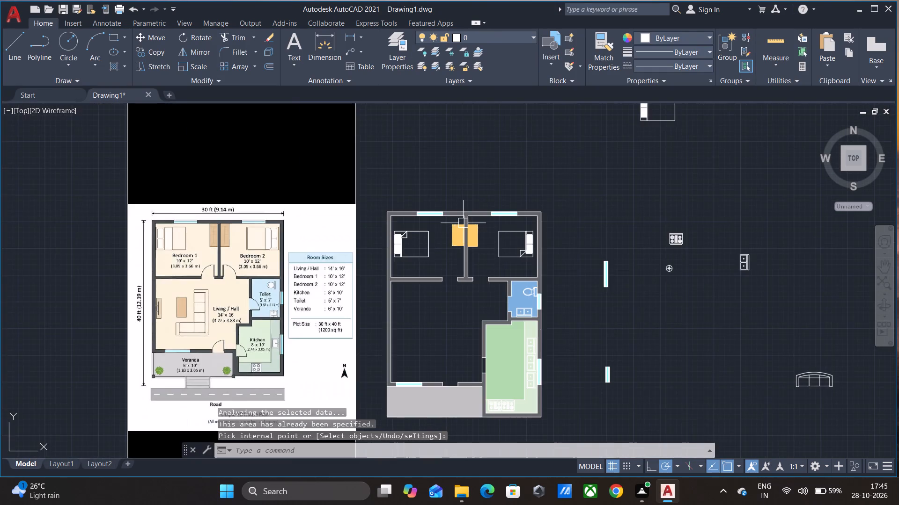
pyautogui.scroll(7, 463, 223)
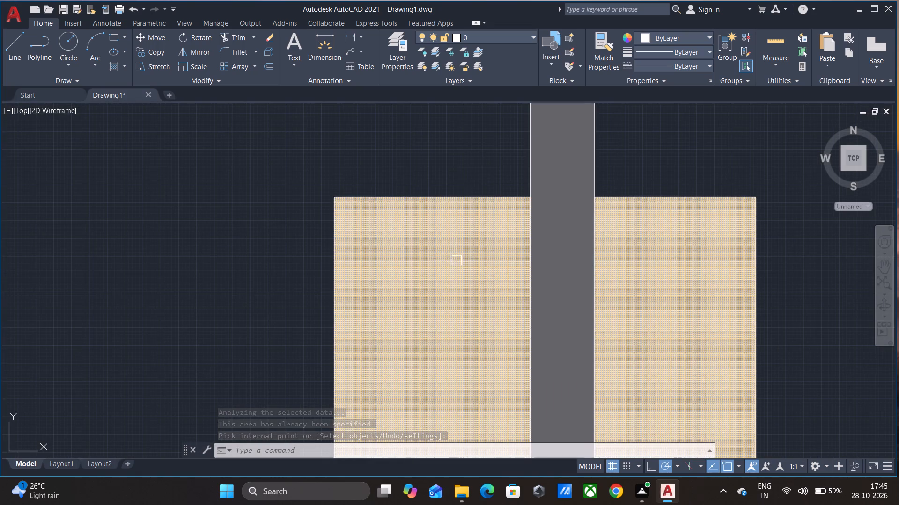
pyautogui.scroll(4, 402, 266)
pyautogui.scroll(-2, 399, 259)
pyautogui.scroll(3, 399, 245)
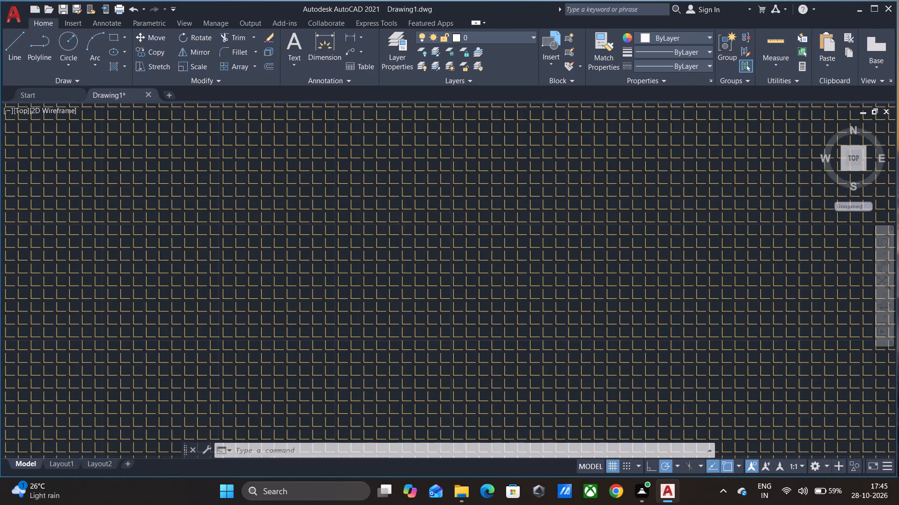
# Try to fill Bedroom 1's floor with a solid hatch in light orange 254,204,102.
pyautogui.scroll(-6, 399, 245)
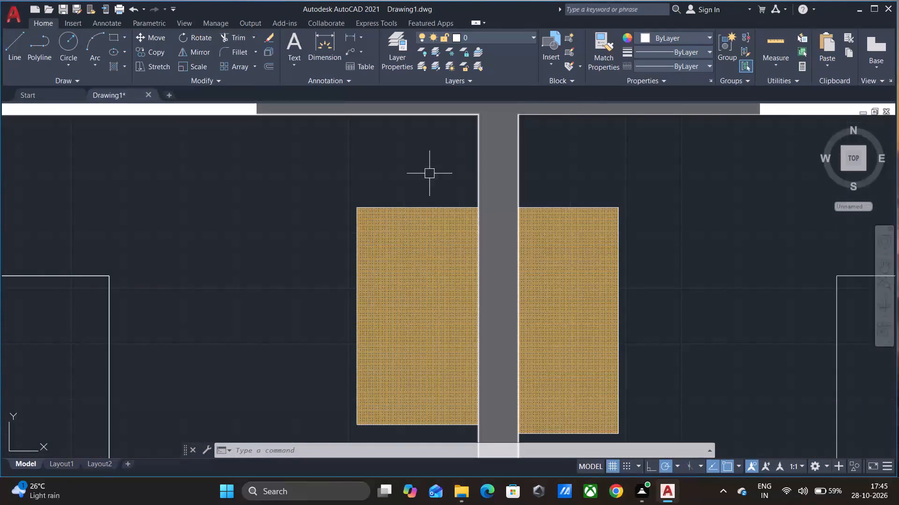
pyautogui.scroll(-2, 407, 170)
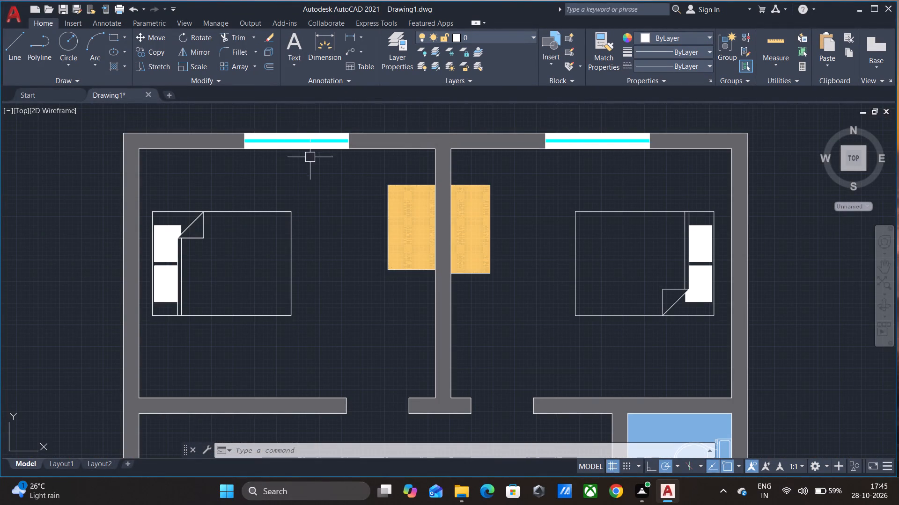
pyautogui.click(116, 66)
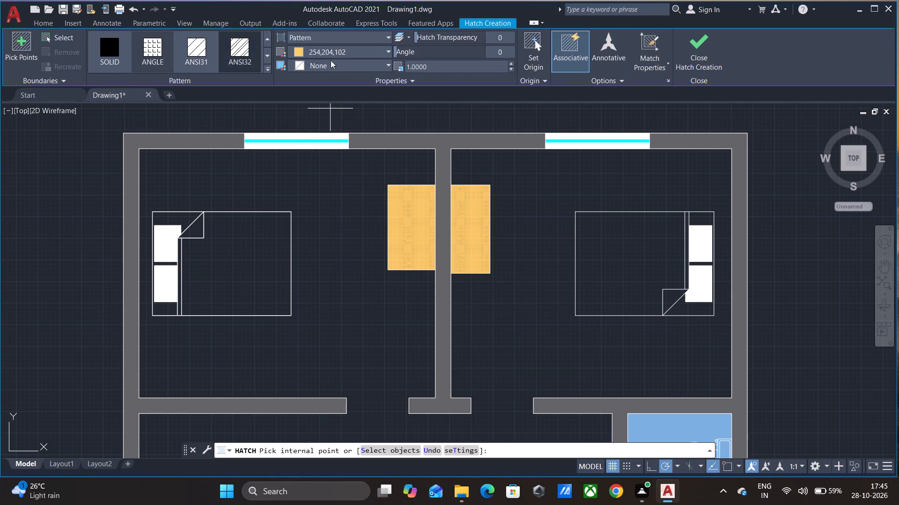
pyautogui.click(111, 54)
pyautogui.click(386, 51)
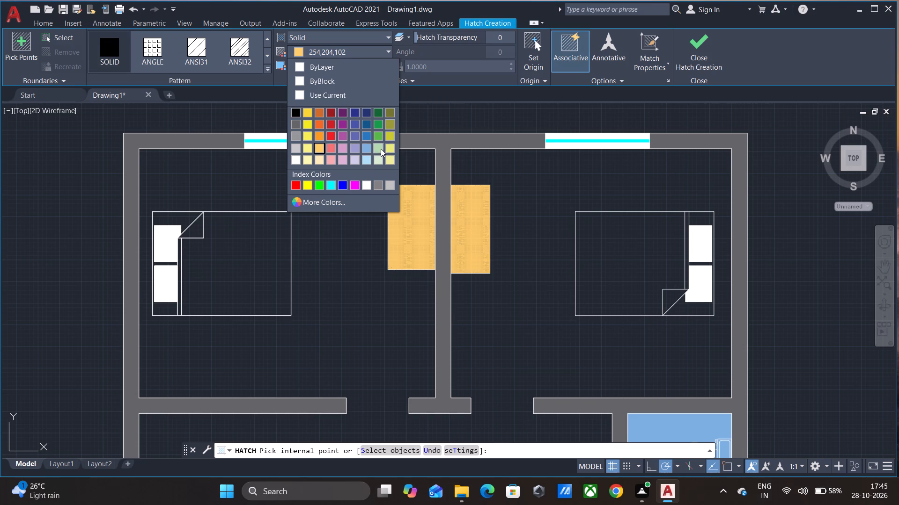
pyautogui.click(317, 148)
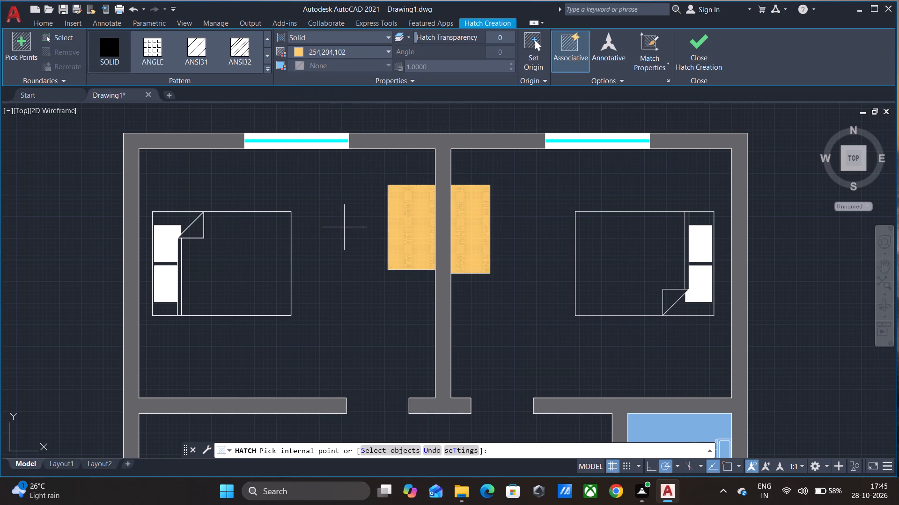
pyautogui.click(345, 228)
pyautogui.click(544, 250)
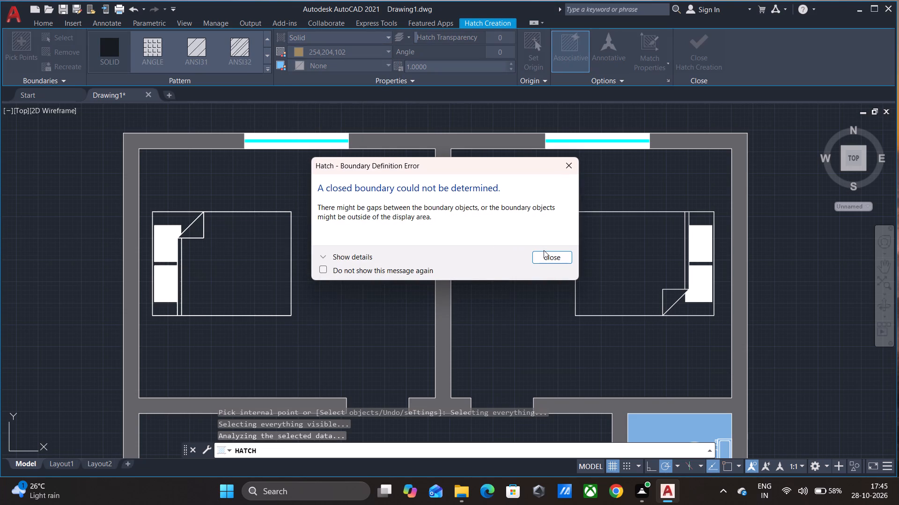
pyautogui.click(548, 252)
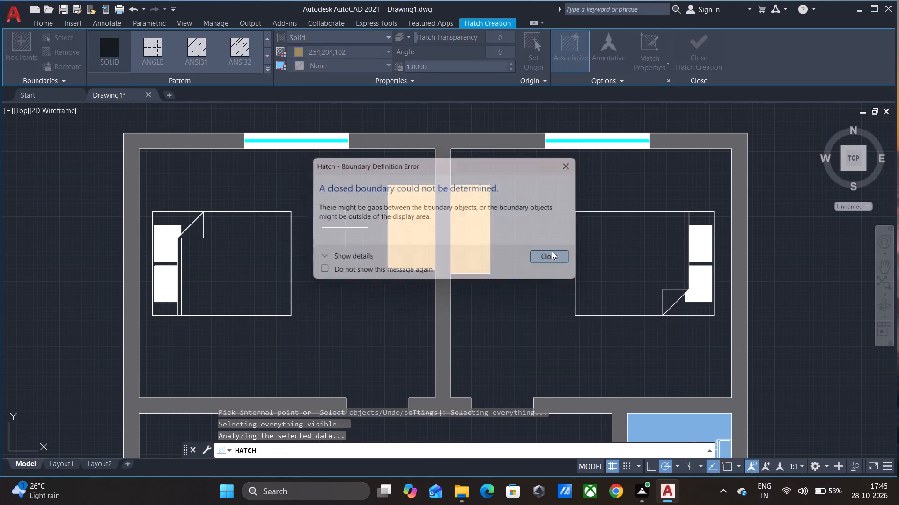
# Fill the connected floor of both bedrooms and the living hall with a solid pale yellow 248,246,176 hatch.
pyautogui.scroll(-3, 548, 245)
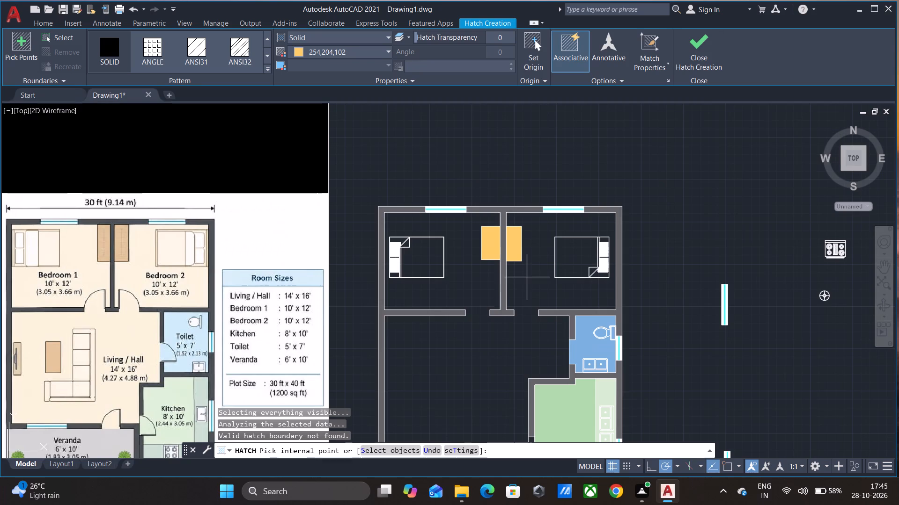
pyautogui.scroll(-1, 526, 278)
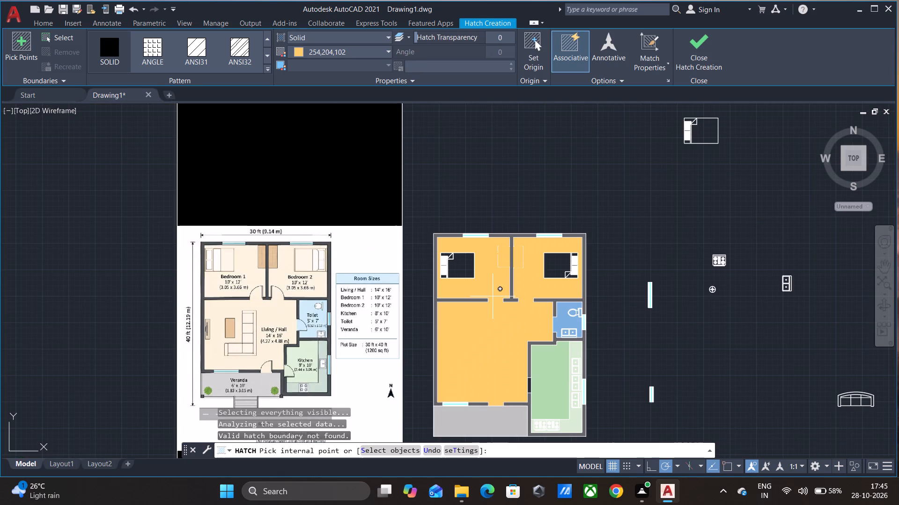
pyautogui.click(372, 51)
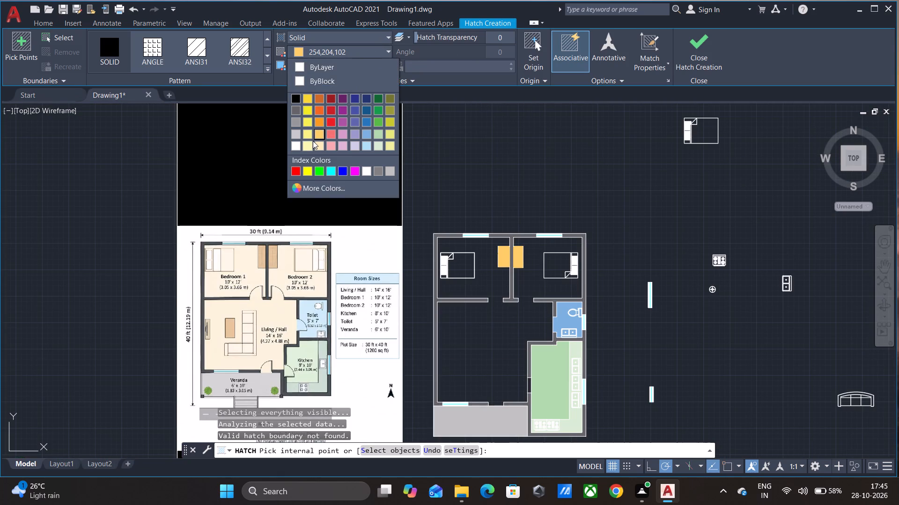
pyautogui.click(385, 120)
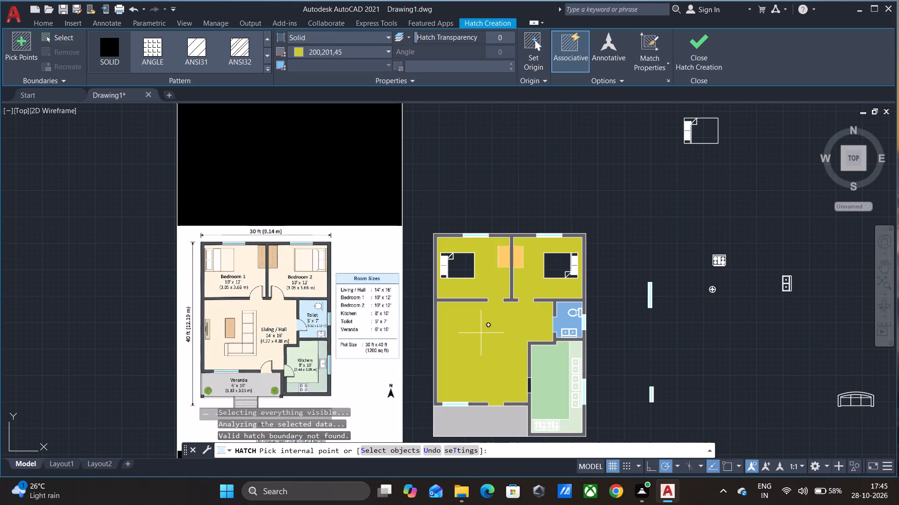
pyautogui.click(509, 368)
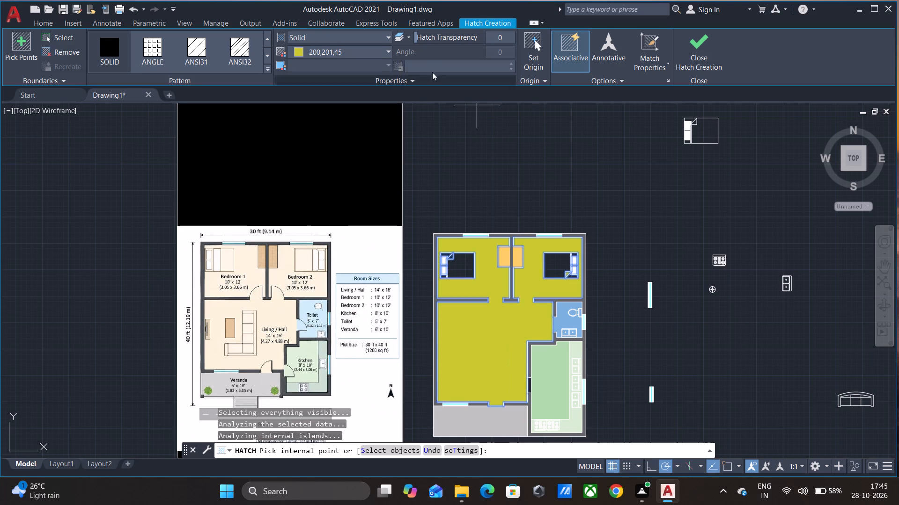
pyautogui.click(389, 52)
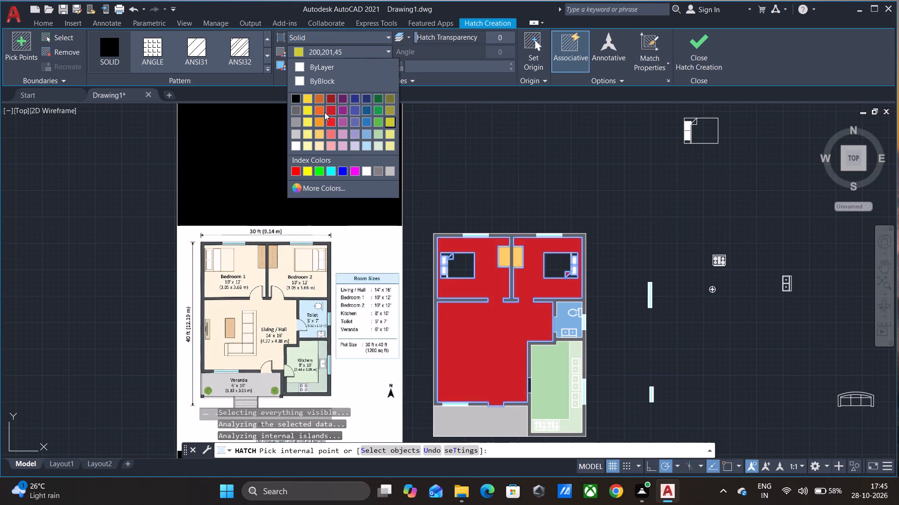
pyautogui.click(309, 149)
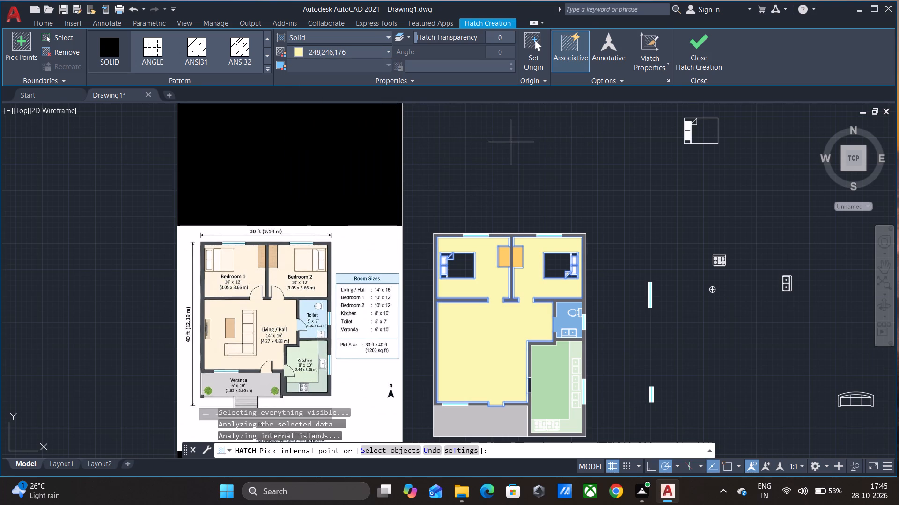
pyautogui.press('Escape')
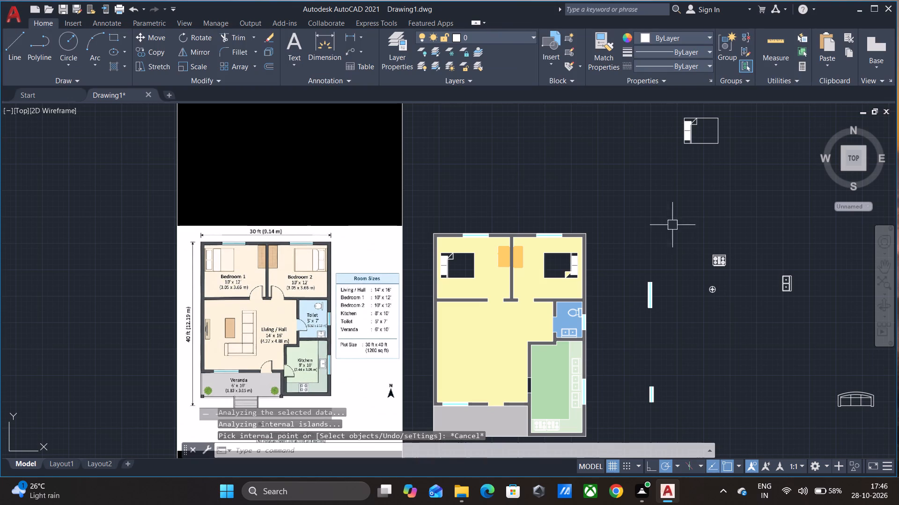
# Fill the blanket areas of the beds in both bedrooms with a solid yellow 247,242,129 hatch.
pyautogui.click(465, 268)
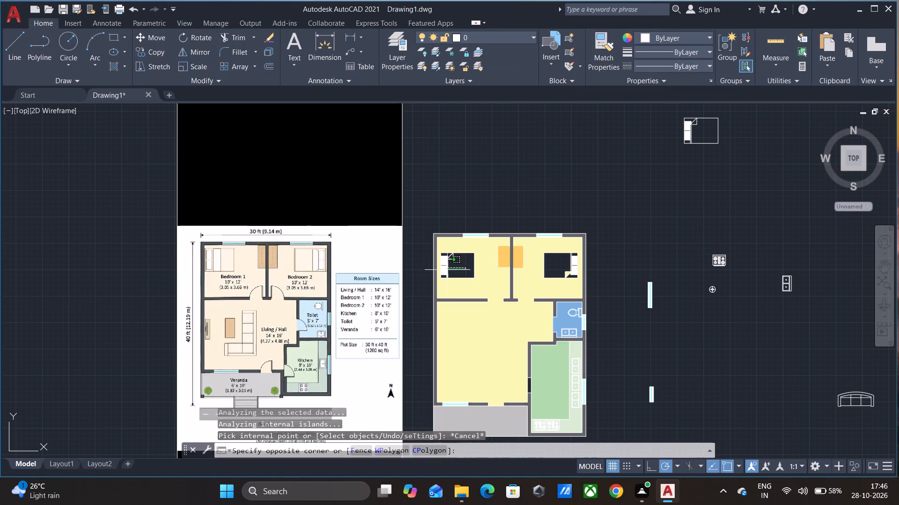
pyautogui.click(462, 265)
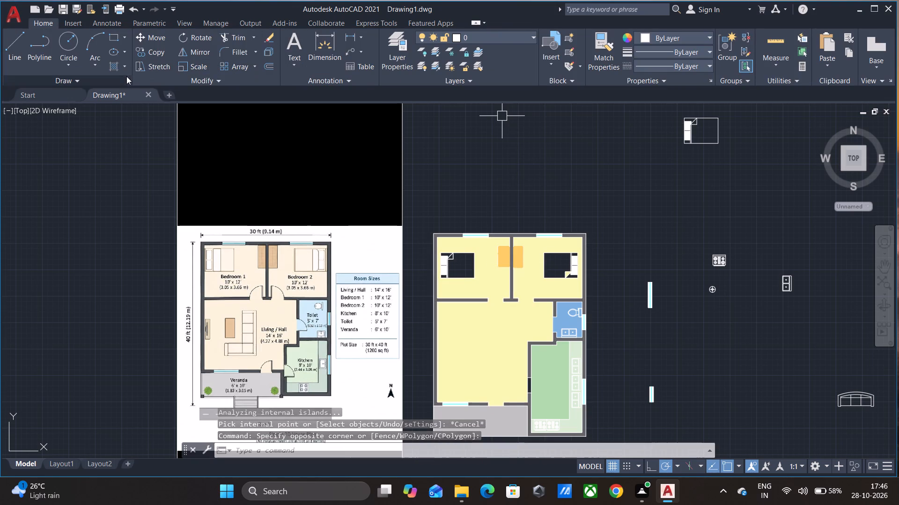
pyautogui.click(110, 65)
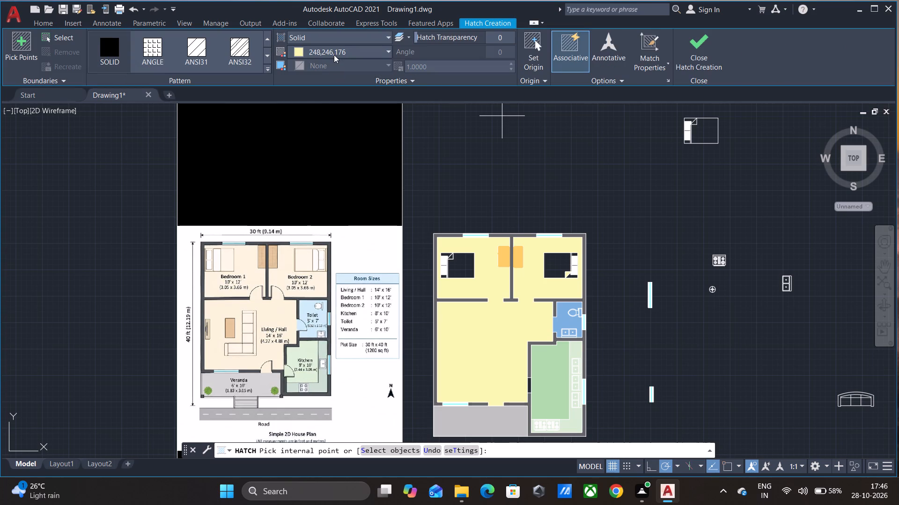
pyautogui.click(334, 53)
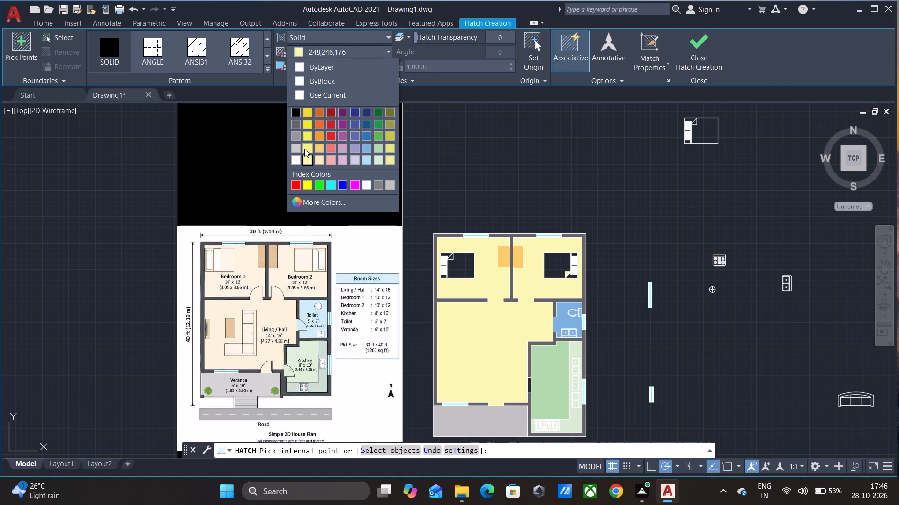
pyautogui.click(304, 149)
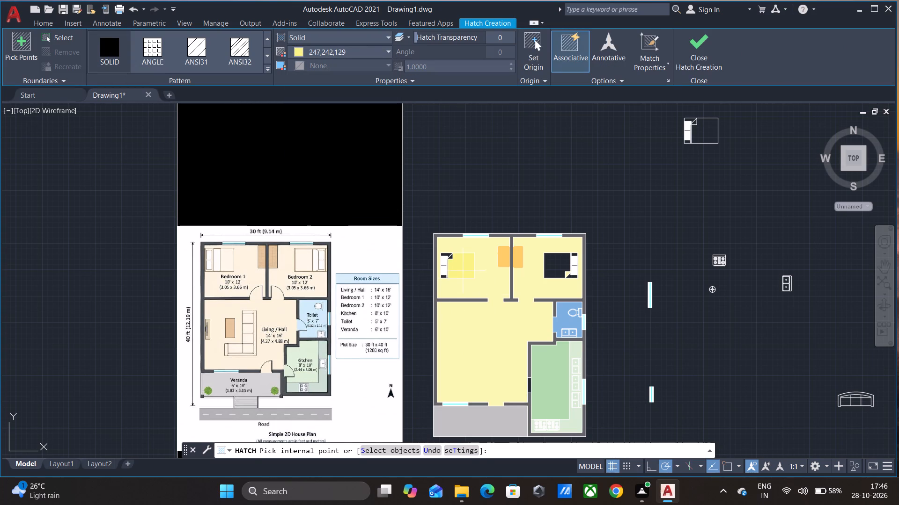
pyautogui.click(465, 267)
pyautogui.click(565, 262)
pyautogui.press('Escape')
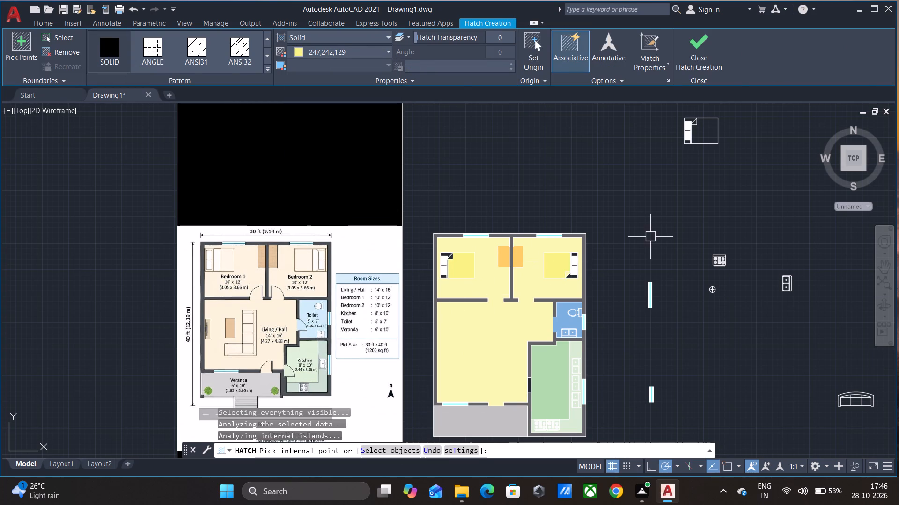
# Fill the area around the pillows of Bedroom 1's bed with the same solid 247,242,129 hatch.
pyautogui.scroll(3, 453, 251)
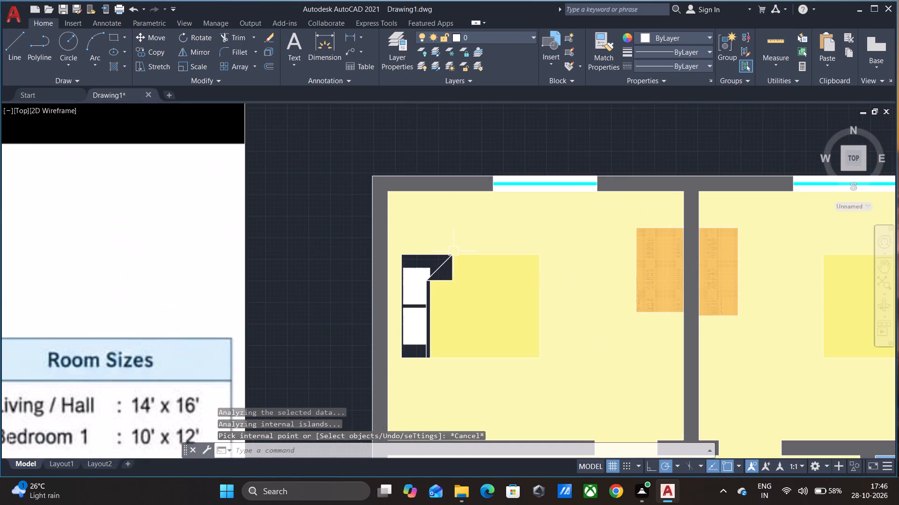
pyautogui.scroll(3, 453, 251)
pyautogui.scroll(-2, 453, 251)
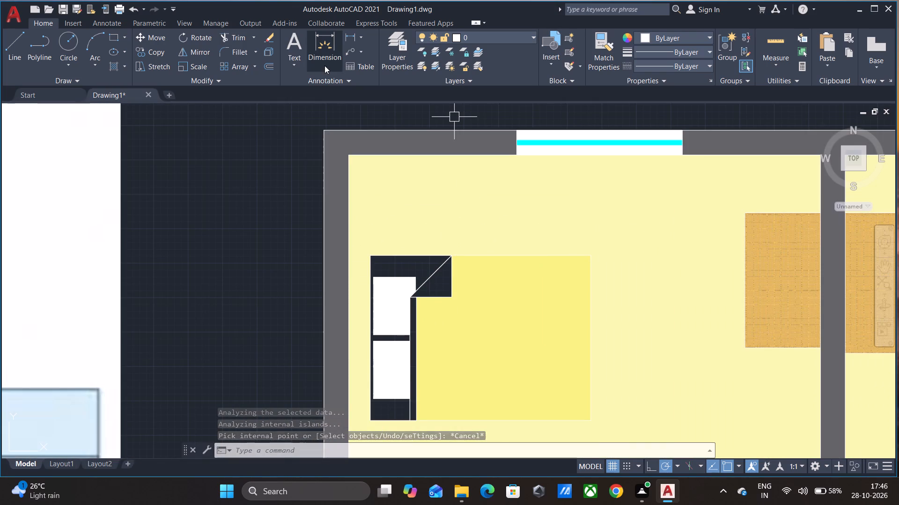
pyautogui.click(110, 67)
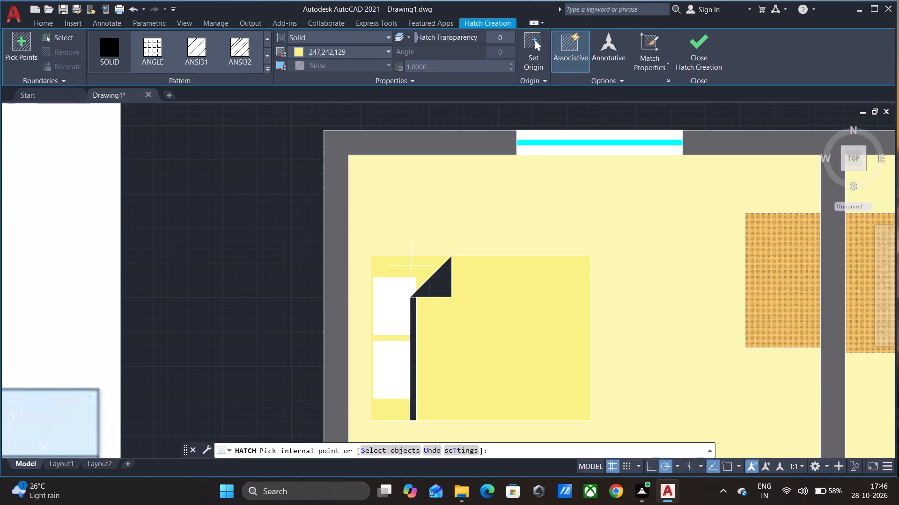
pyautogui.click(412, 266)
pyautogui.press('Escape')
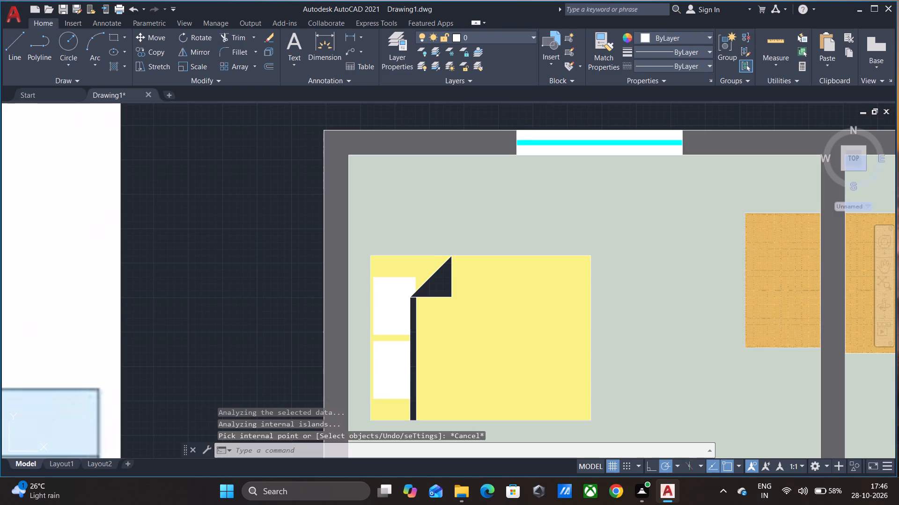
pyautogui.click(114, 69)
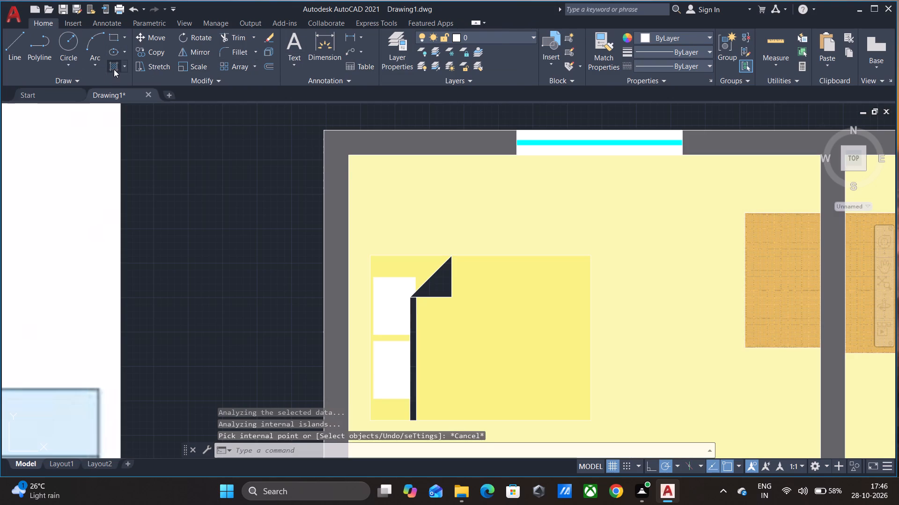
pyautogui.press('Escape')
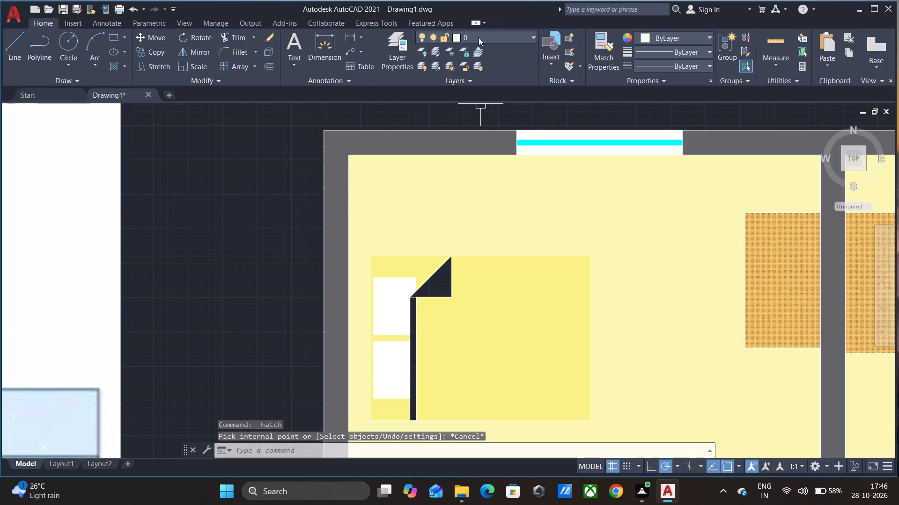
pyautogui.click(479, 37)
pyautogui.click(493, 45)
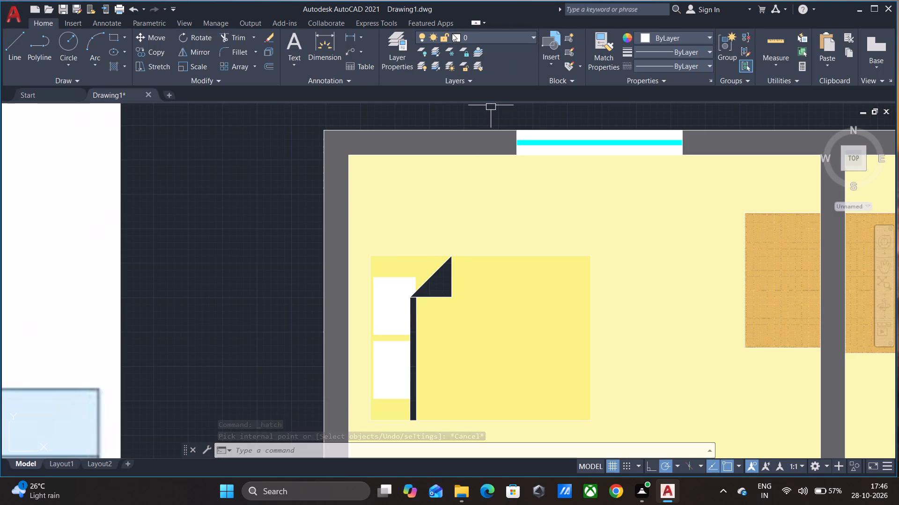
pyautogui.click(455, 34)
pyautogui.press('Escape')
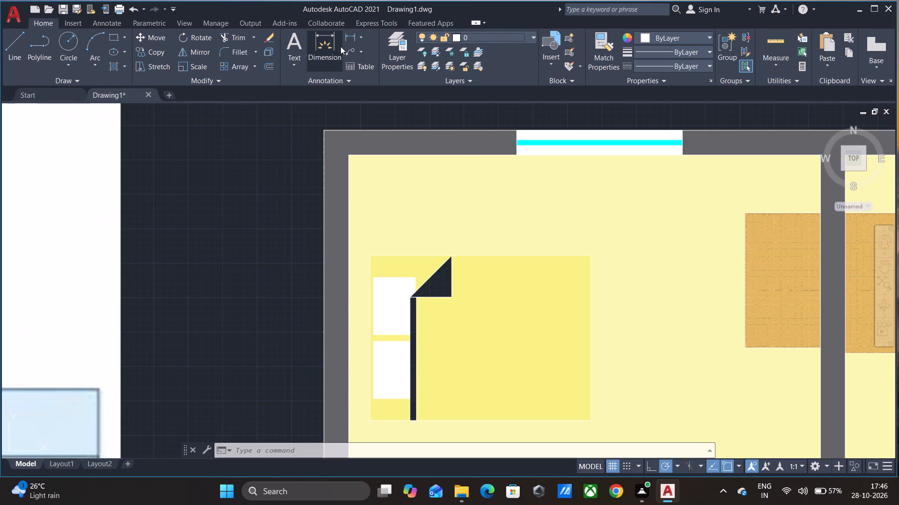
# Fill the folded blanket corner and the narrow strip beside the pillows of Bedroom 1's bed with solid white 255,255,255.
pyautogui.click(116, 70)
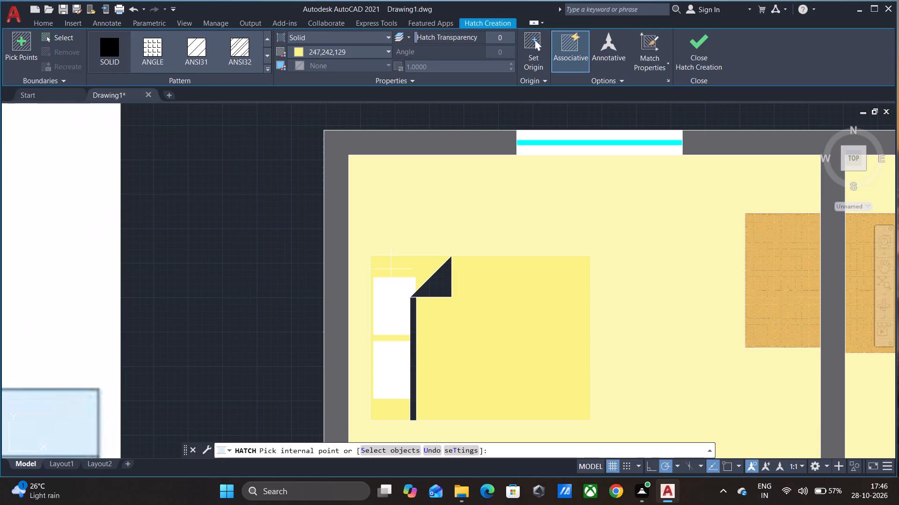
pyautogui.click(368, 54)
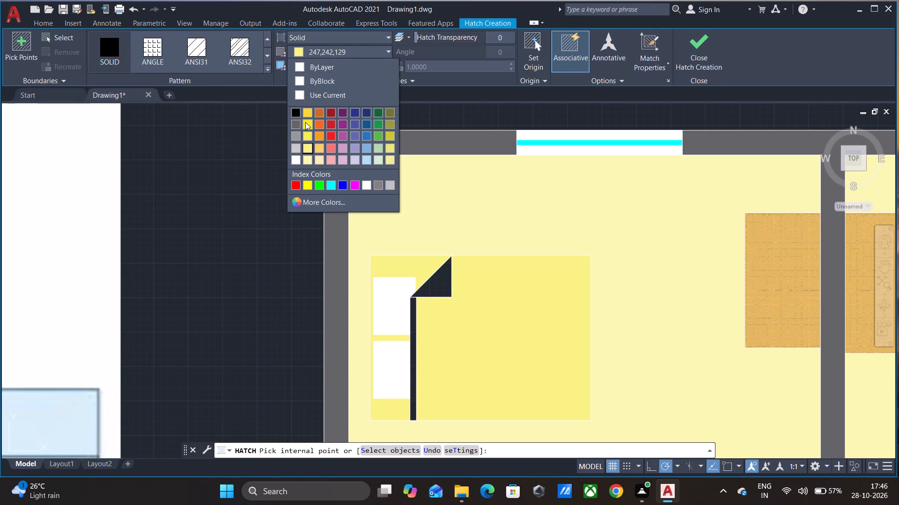
pyautogui.click(297, 161)
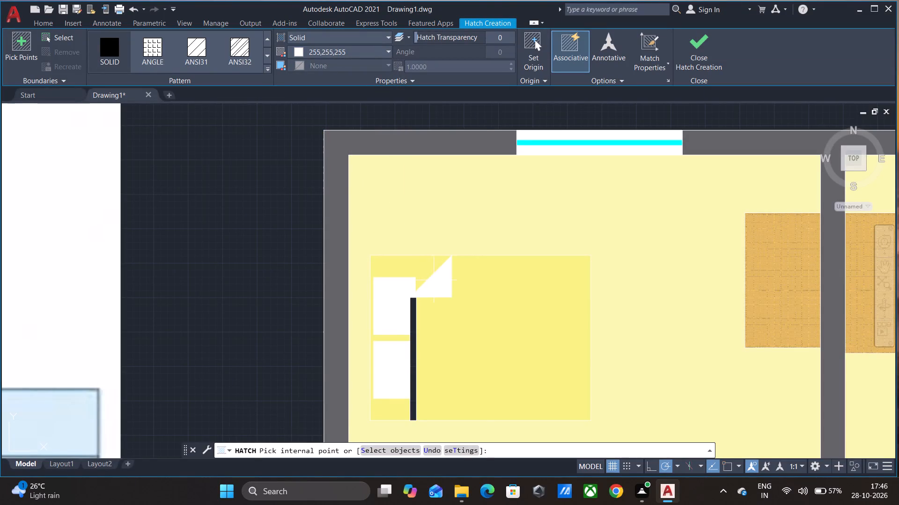
pyautogui.click(434, 280)
pyautogui.click(412, 324)
pyautogui.press('Escape')
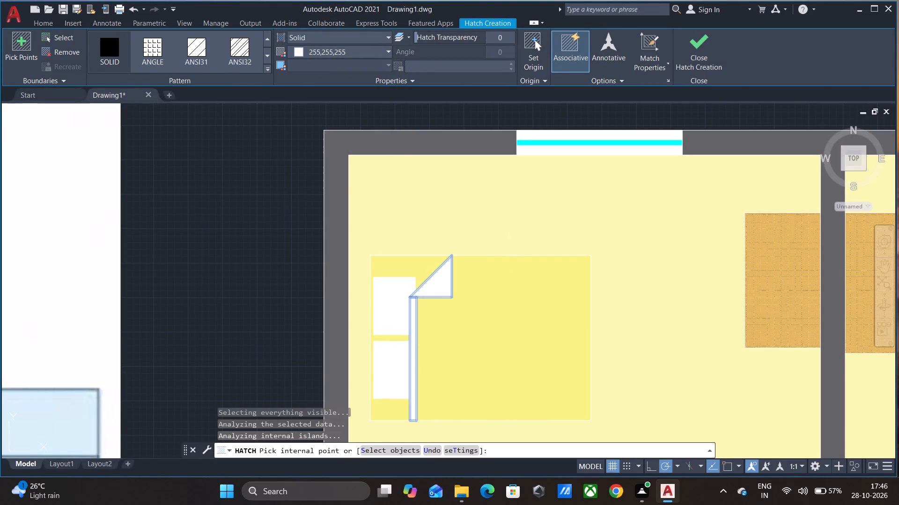
# Fill the folded blanket corner of Bedroom 2's bed with a solid white 255,255,255 hatch.
pyautogui.scroll(-2, 517, 230)
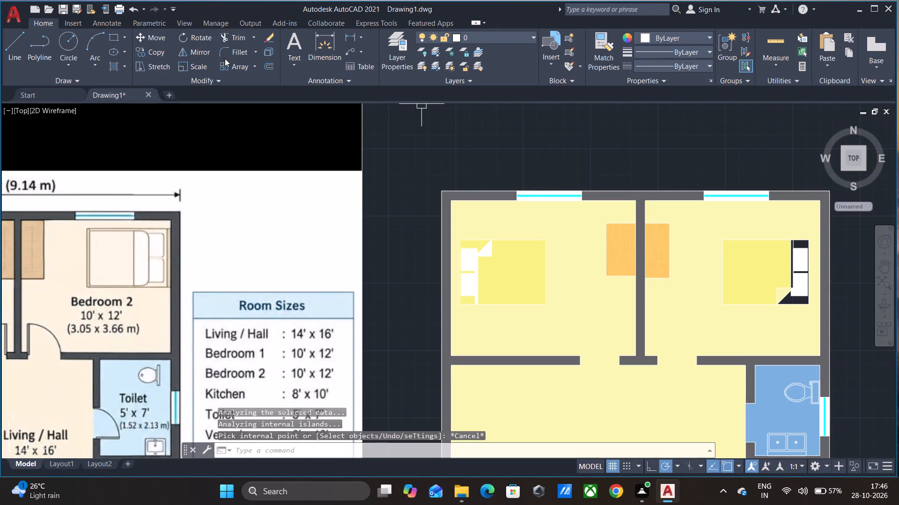
pyautogui.click(109, 62)
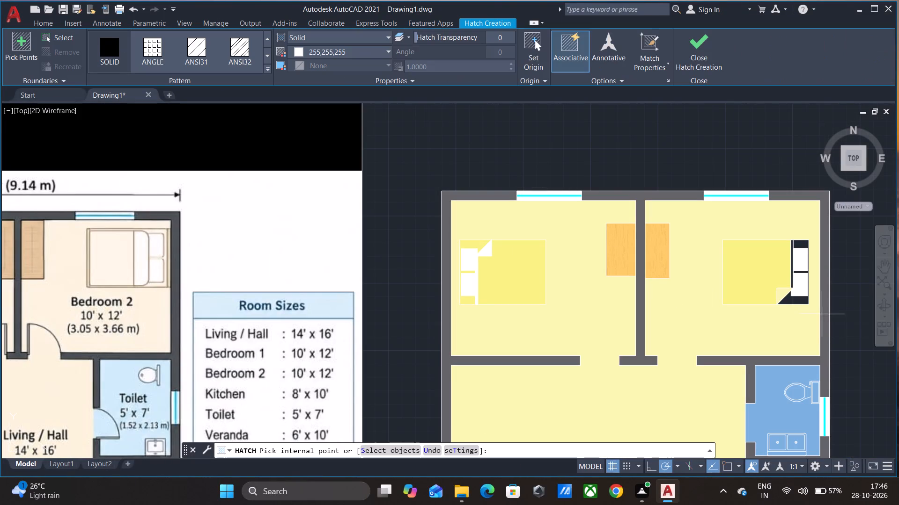
pyautogui.scroll(2, 797, 301)
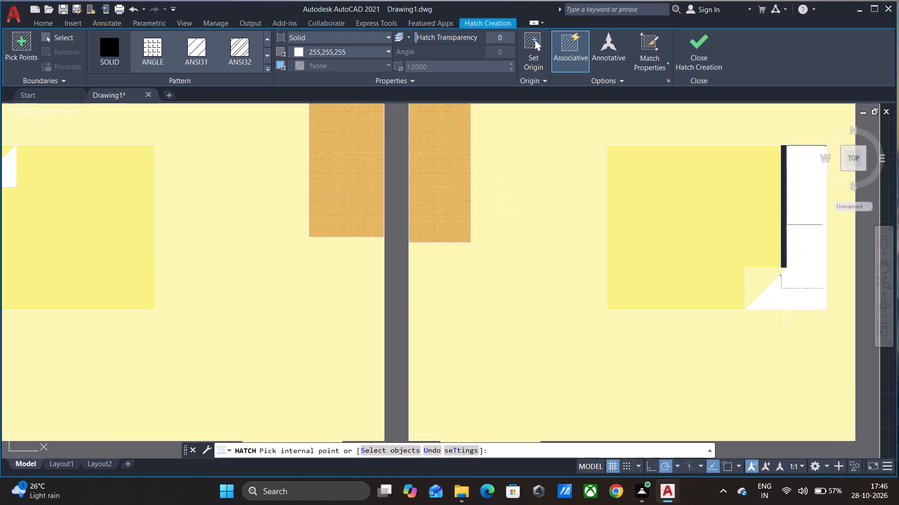
pyautogui.scroll(2, 806, 257)
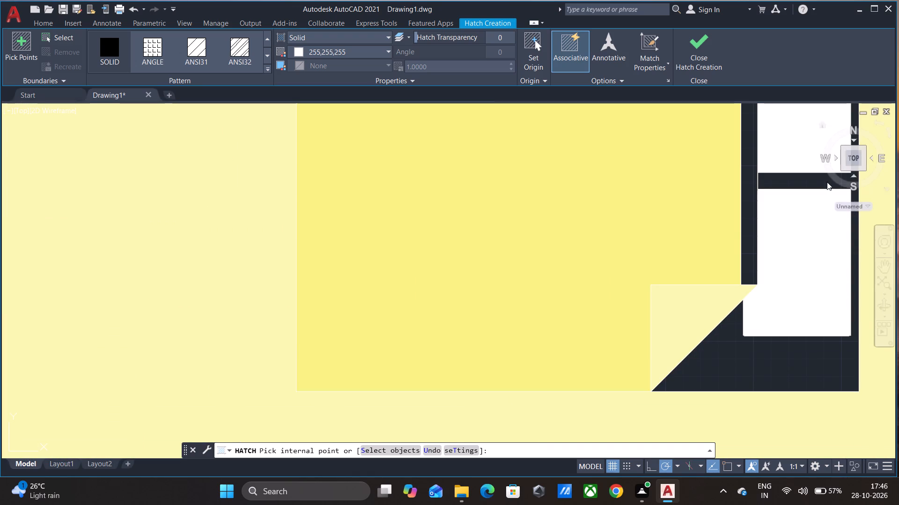
pyautogui.click(748, 227)
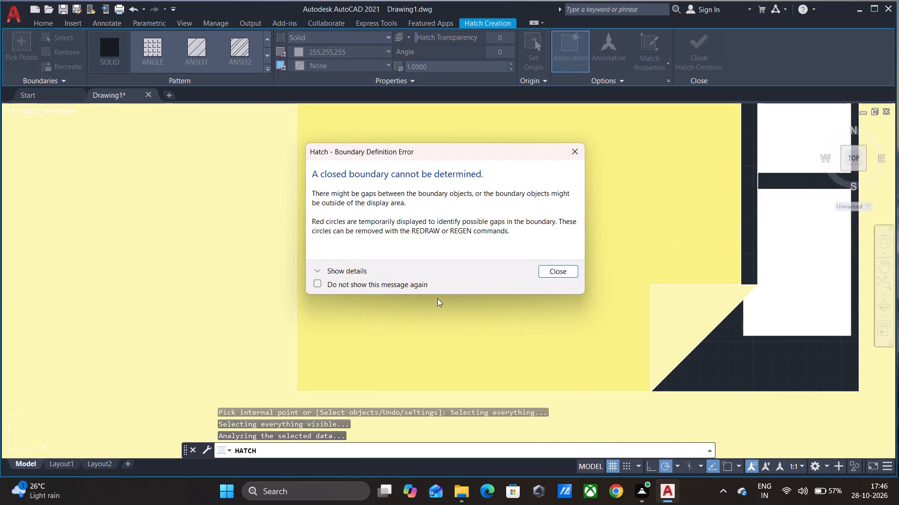
pyautogui.click(553, 266)
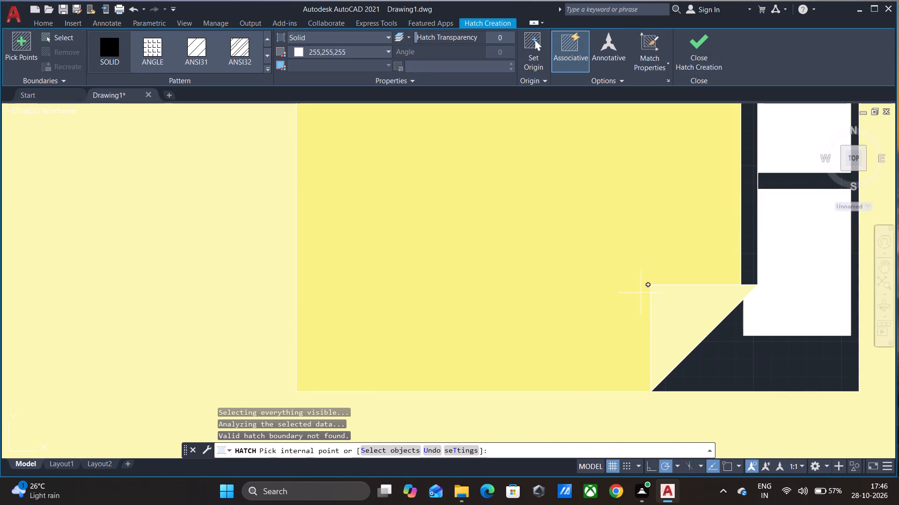
pyautogui.click(668, 332)
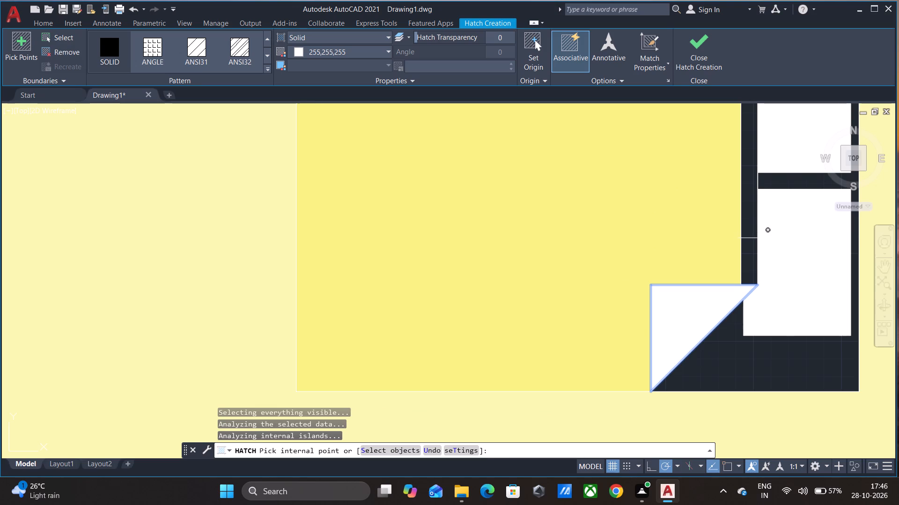
pyautogui.click(745, 248)
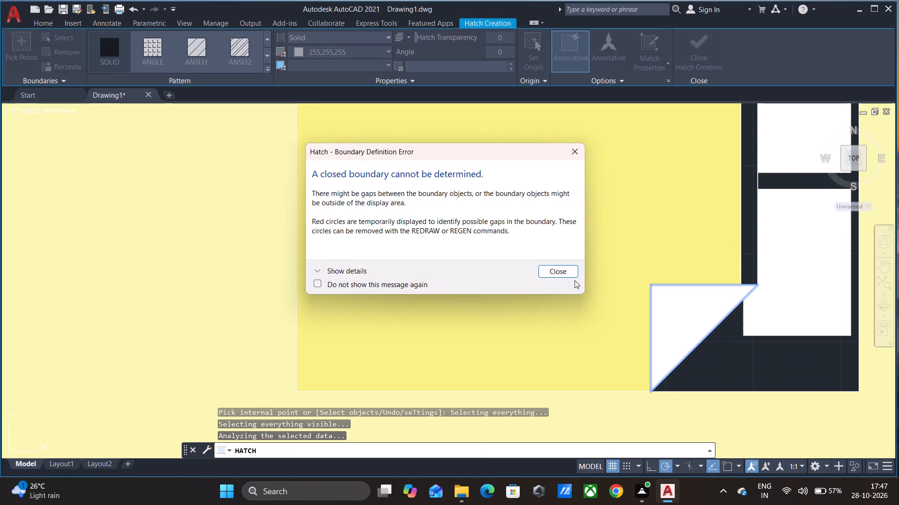
pyautogui.click(571, 271)
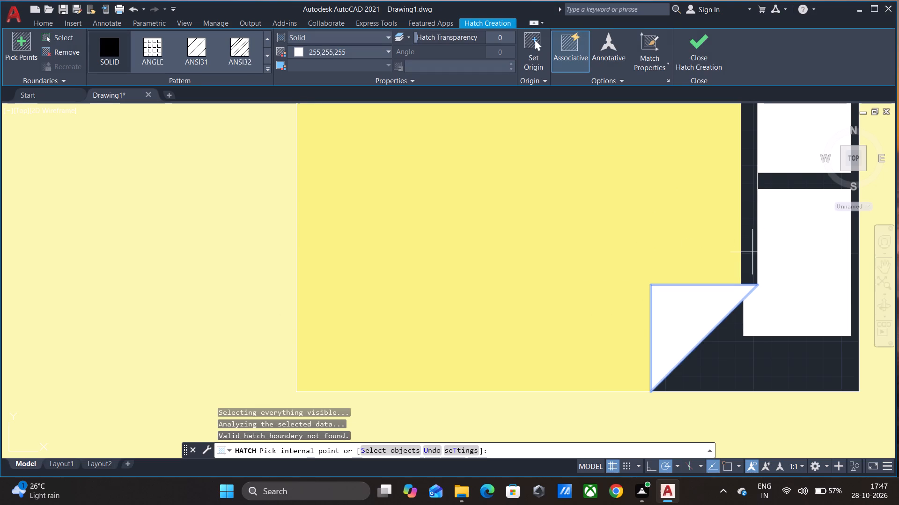
pyautogui.scroll(-2, 228, 97)
pyautogui.scroll(-5, 285, 180)
pyautogui.scroll(1, 286, 180)
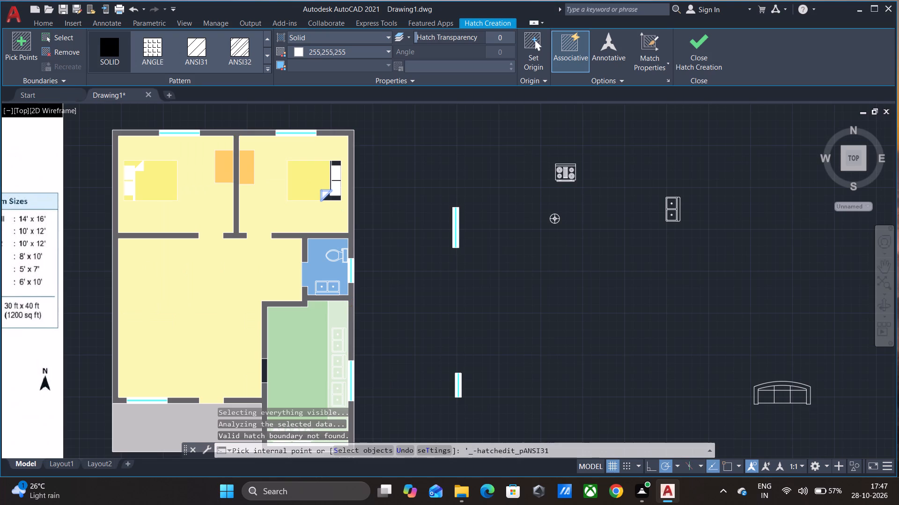
pyautogui.press('Escape')
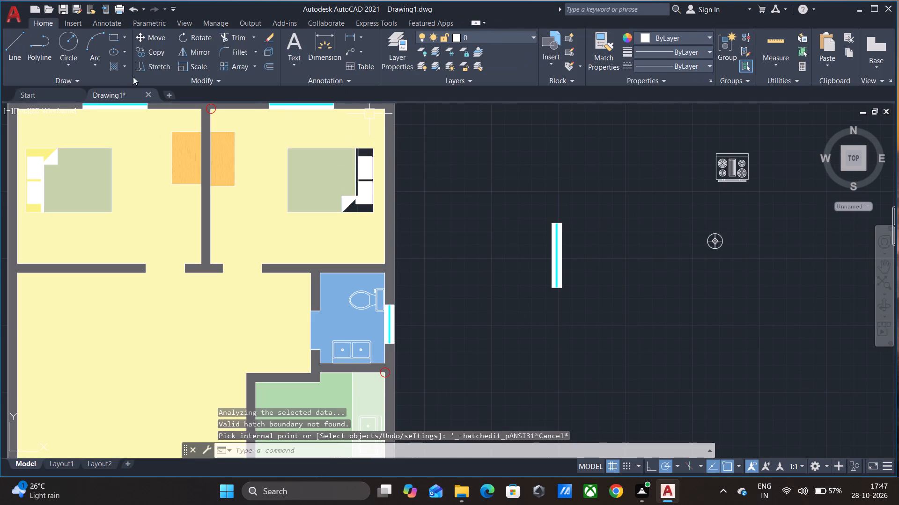
# Fill the area around the pillows of Bedroom 2's bed with a solid yellow 247,242,129 hatch.
pyautogui.click(112, 68)
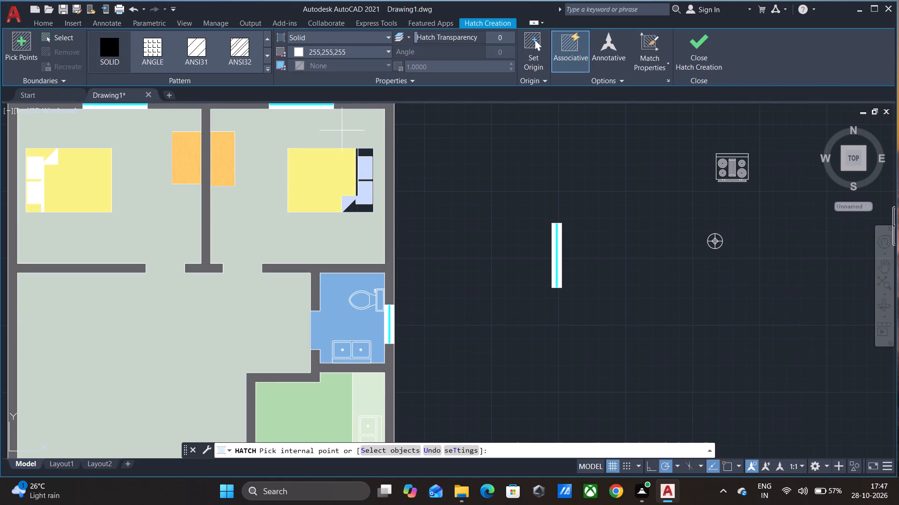
pyautogui.press('Escape')
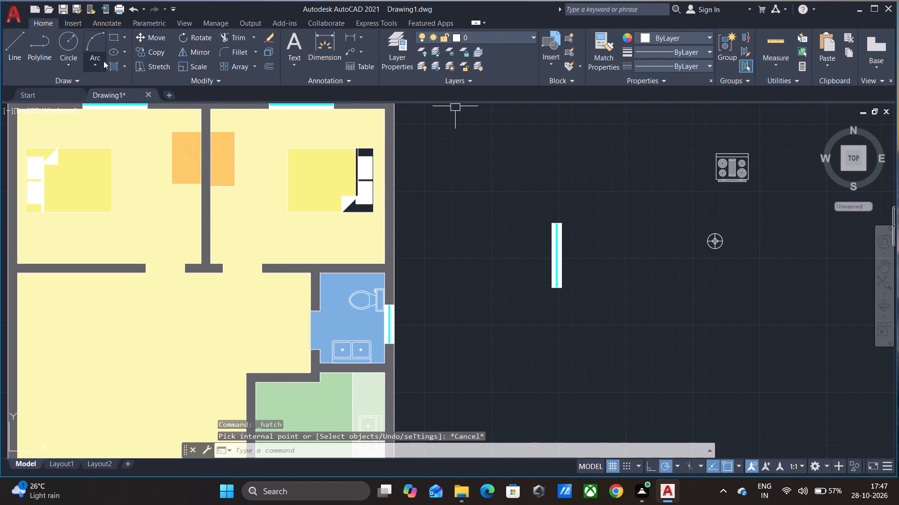
pyautogui.click(110, 65)
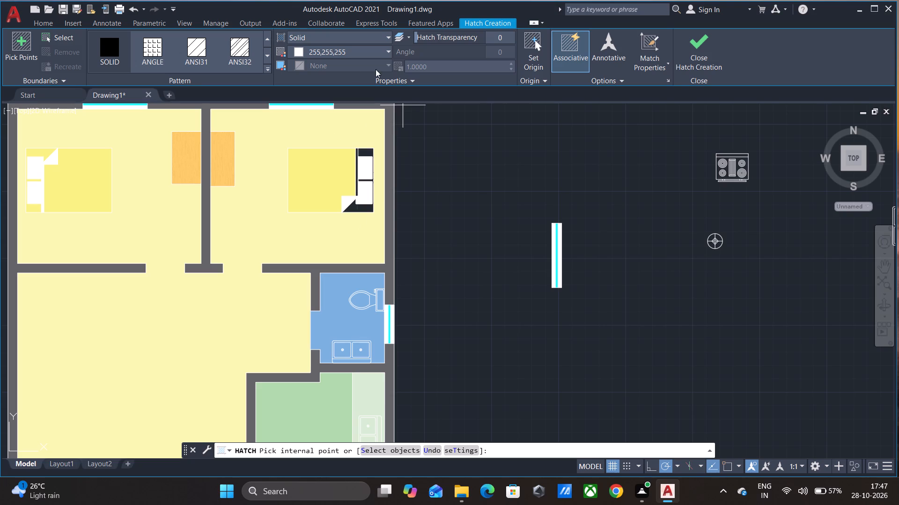
pyautogui.click(344, 52)
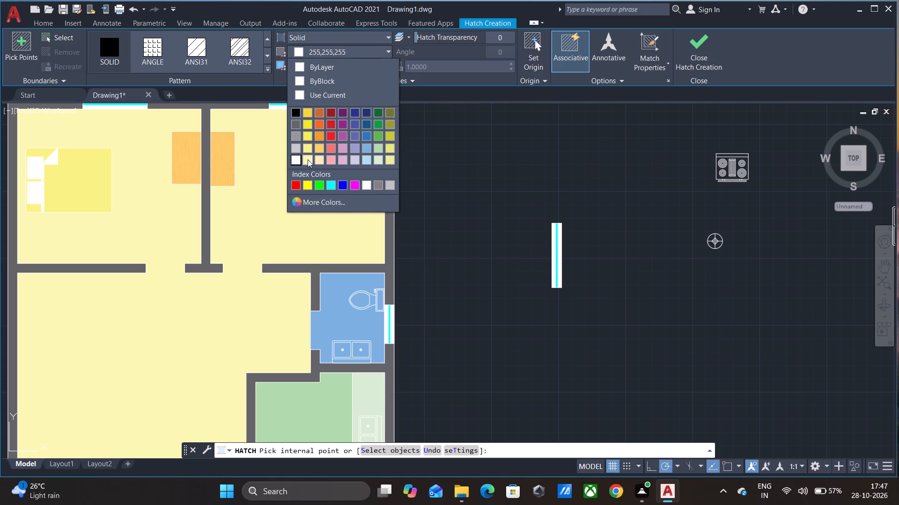
pyautogui.click(304, 149)
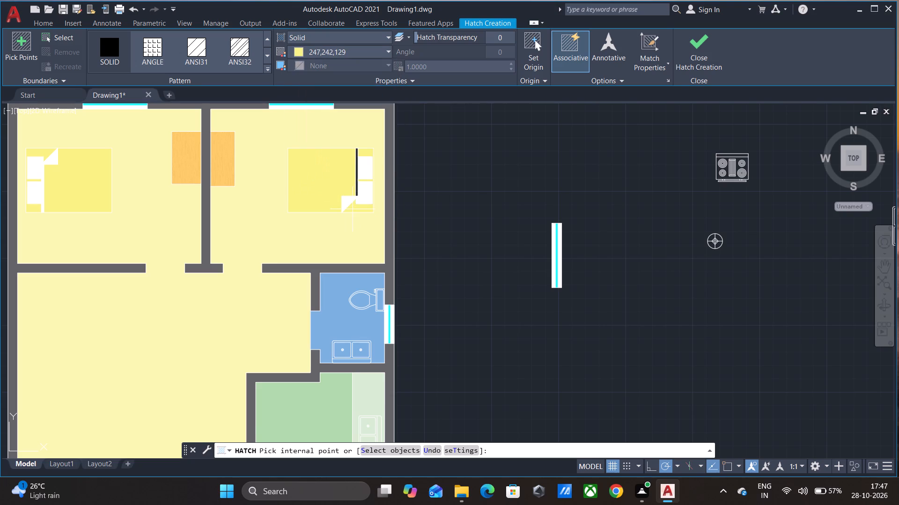
pyautogui.click(353, 209)
pyautogui.press('Escape')
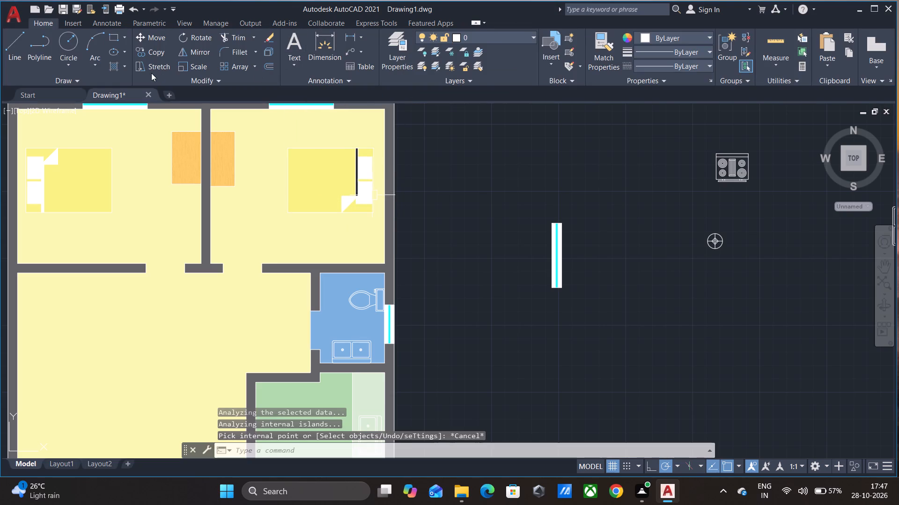
# Fill the narrow strip beside the pillows of Bedroom 2's bed with a solid white 255,255,255 hatch.
pyautogui.click(116, 68)
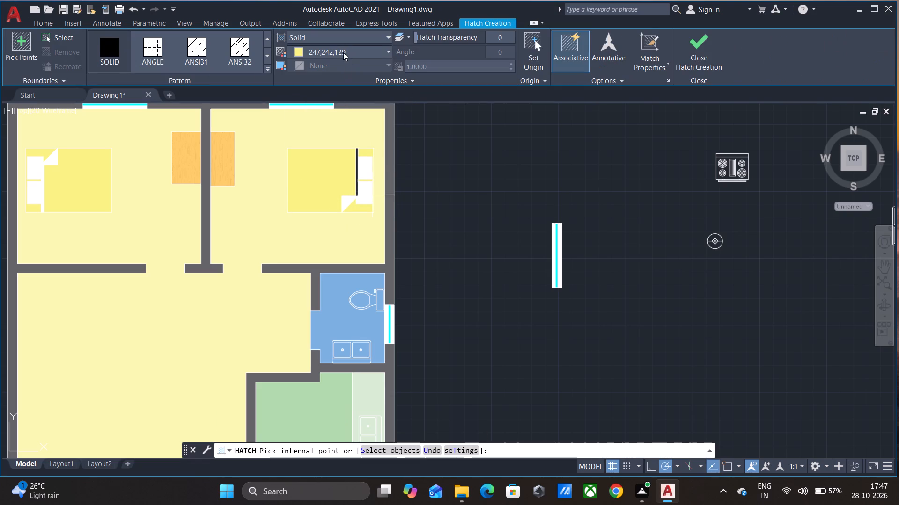
pyautogui.click(343, 52)
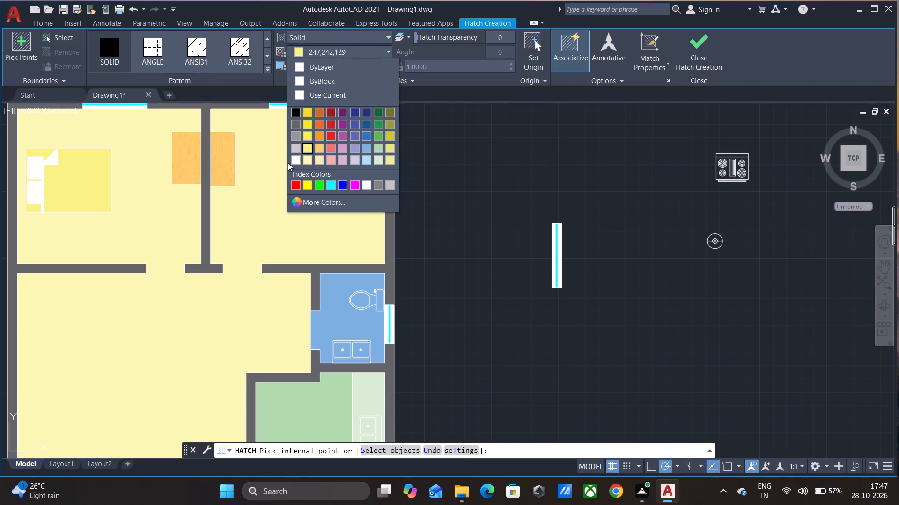
pyautogui.click(296, 156)
pyautogui.scroll(3, 356, 162)
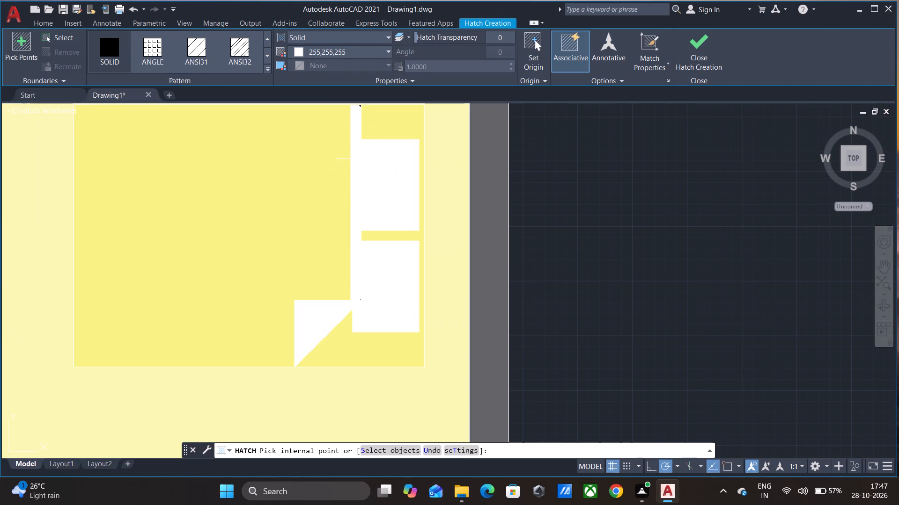
pyautogui.click(359, 159)
pyautogui.scroll(-3, 366, 155)
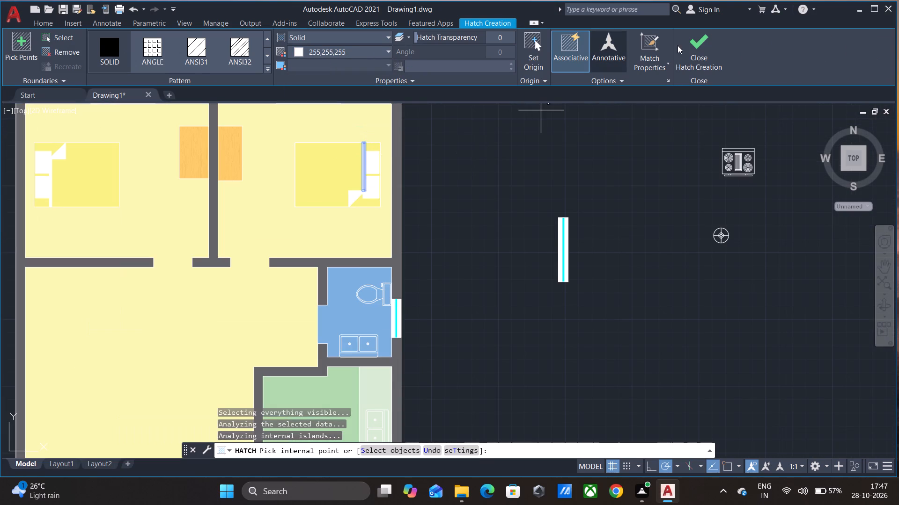
pyautogui.click(682, 44)
pyautogui.scroll(-2, 638, 110)
pyautogui.press('Escape')
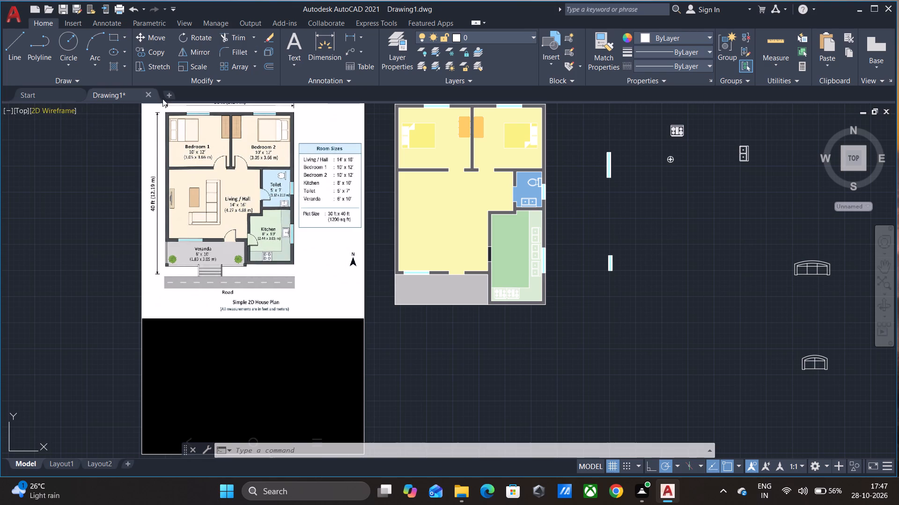
# Fill the outer frame and three seat cushions of the three-seat sofa with a solid cream 254,234,185 hatch.
pyautogui.click(112, 68)
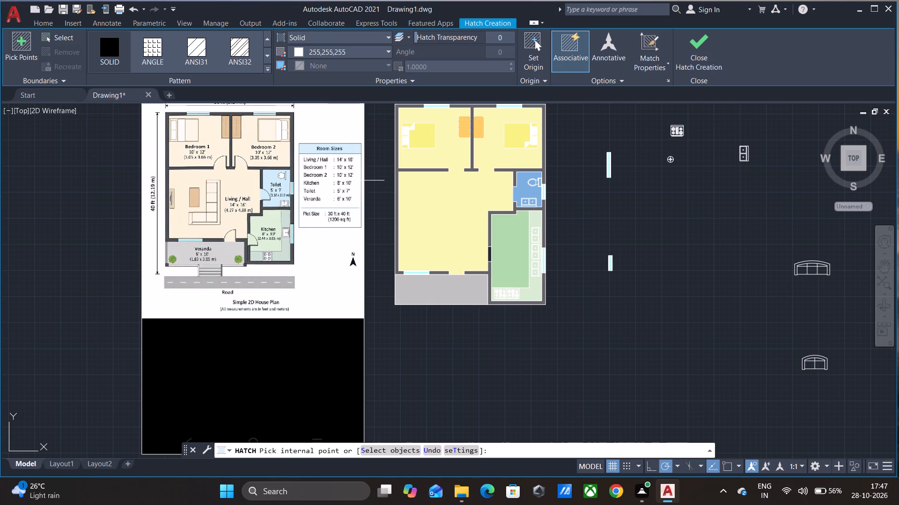
pyautogui.click(119, 55)
pyautogui.click(348, 49)
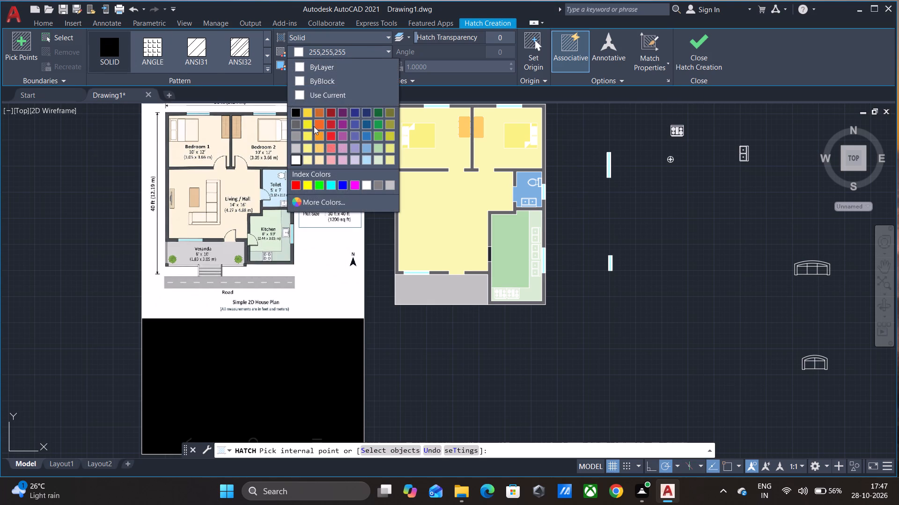
pyautogui.click(318, 162)
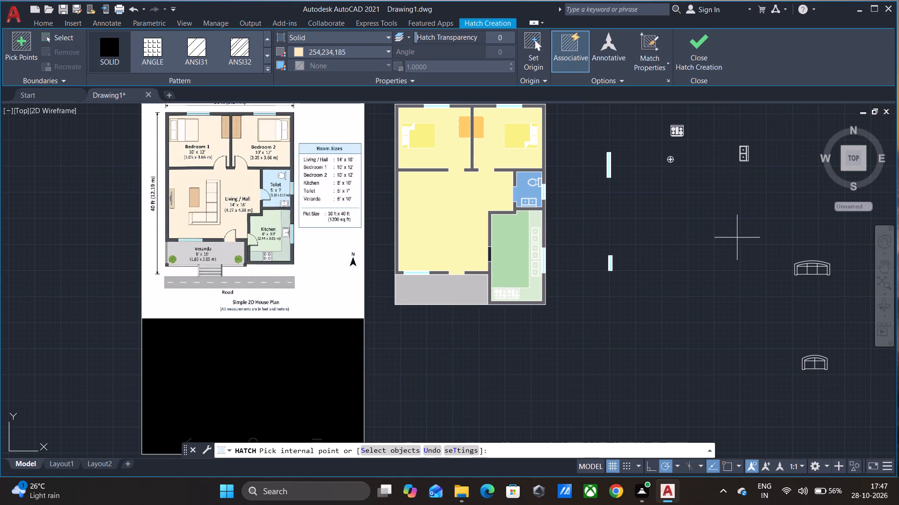
pyautogui.click(805, 263)
pyautogui.scroll(2, 814, 274)
pyautogui.click(781, 260)
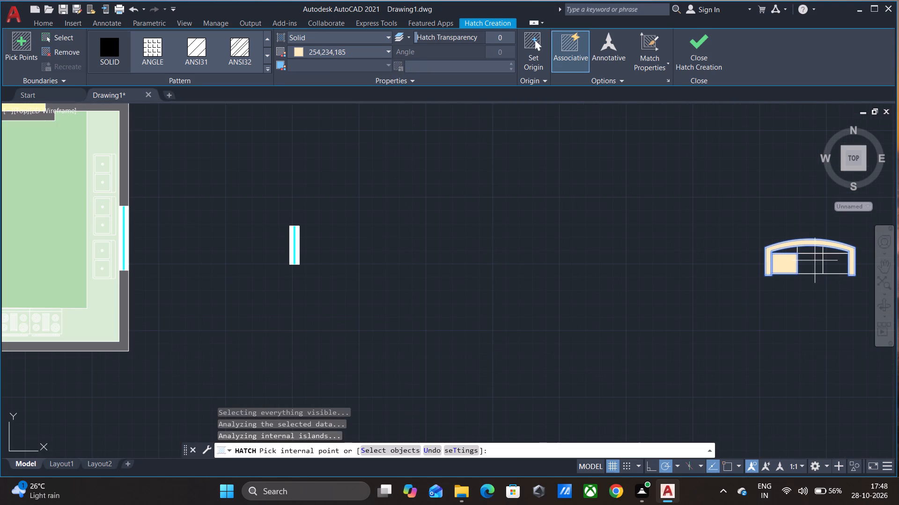
pyautogui.click(825, 262)
pyautogui.click(821, 259)
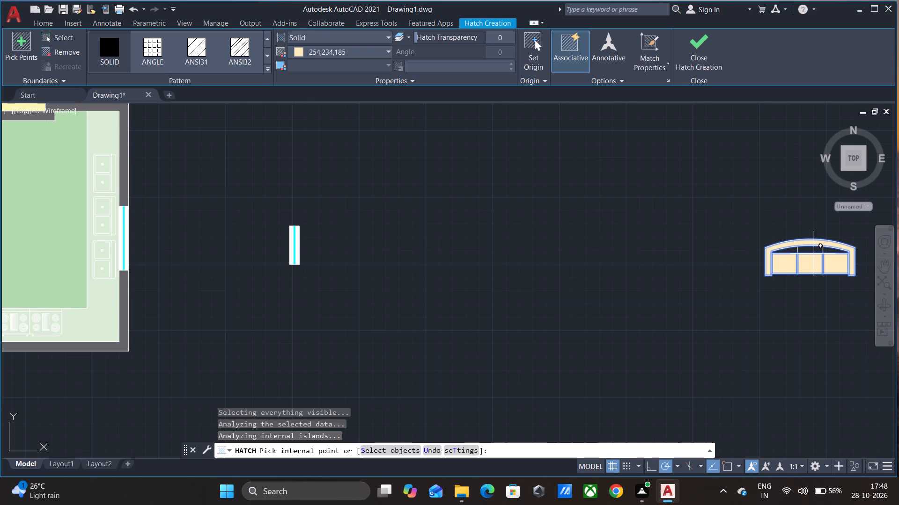
# Fill the three backrest sections of the three-seat sofa with the same solid 254,234,185 hatch.
pyautogui.click(811, 252)
pyautogui.scroll(4, 804, 251)
pyautogui.click(723, 249)
pyautogui.scroll(-3, 723, 249)
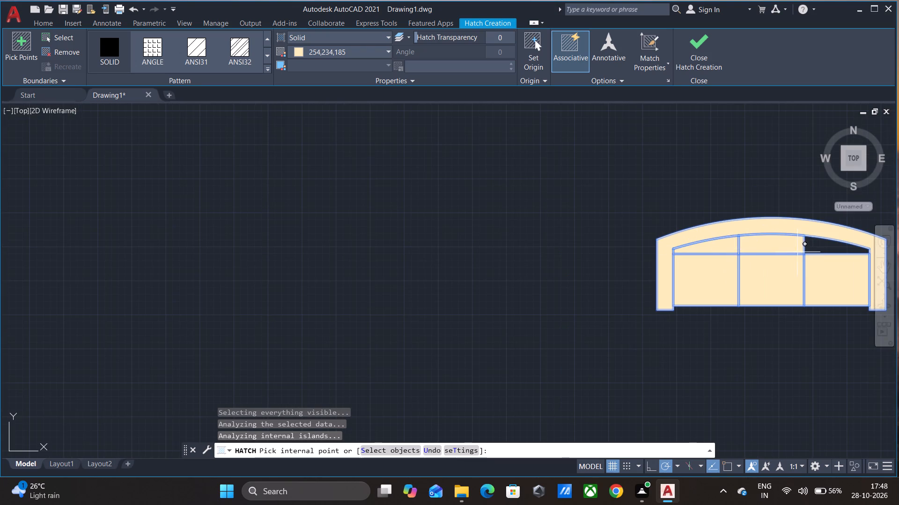
pyautogui.scroll(2, 804, 257)
pyautogui.click(831, 235)
pyautogui.scroll(-4, 827, 234)
pyautogui.moveTo(808, 268); pyautogui.dragTo(806, 268, button='middle')
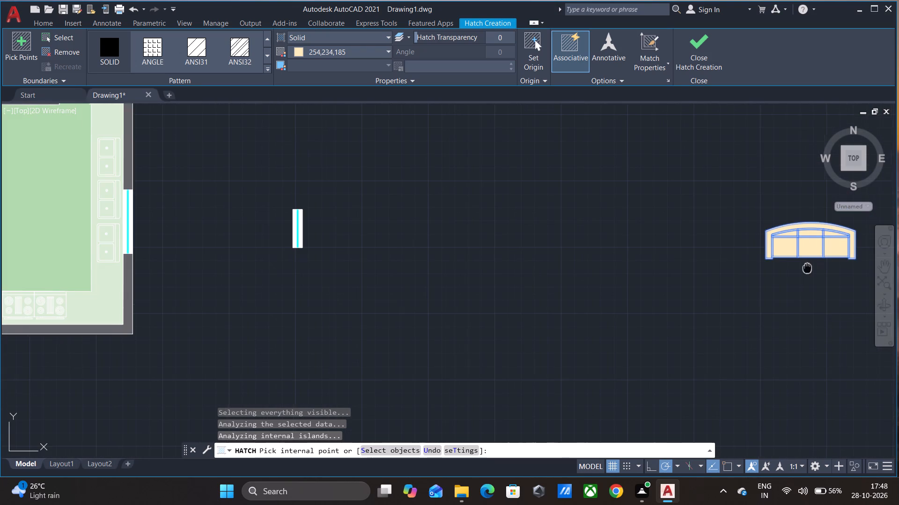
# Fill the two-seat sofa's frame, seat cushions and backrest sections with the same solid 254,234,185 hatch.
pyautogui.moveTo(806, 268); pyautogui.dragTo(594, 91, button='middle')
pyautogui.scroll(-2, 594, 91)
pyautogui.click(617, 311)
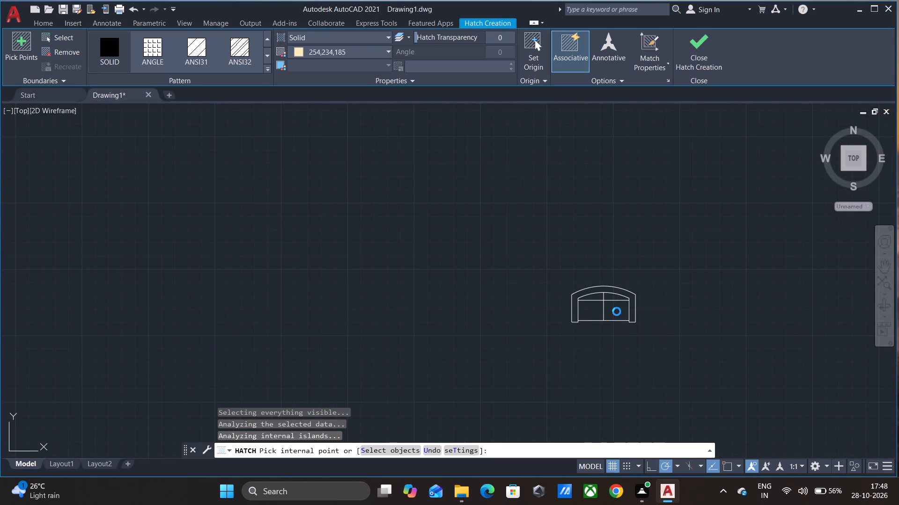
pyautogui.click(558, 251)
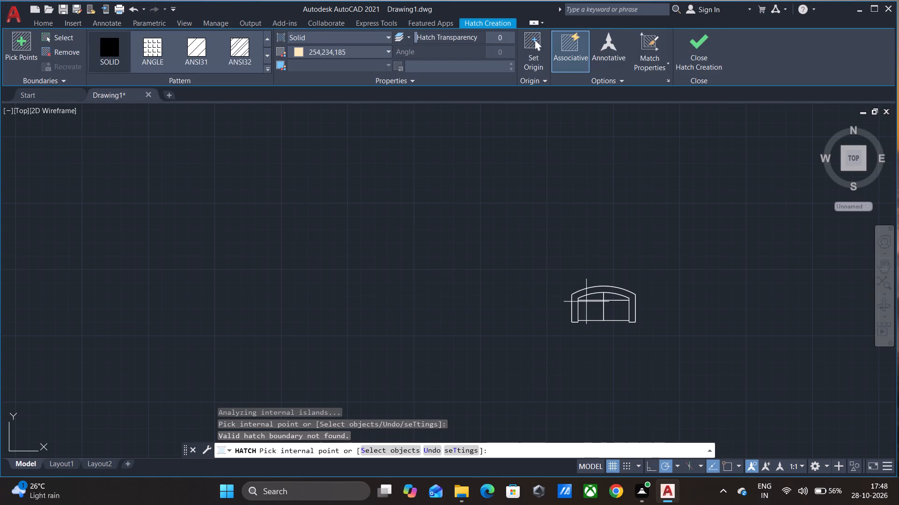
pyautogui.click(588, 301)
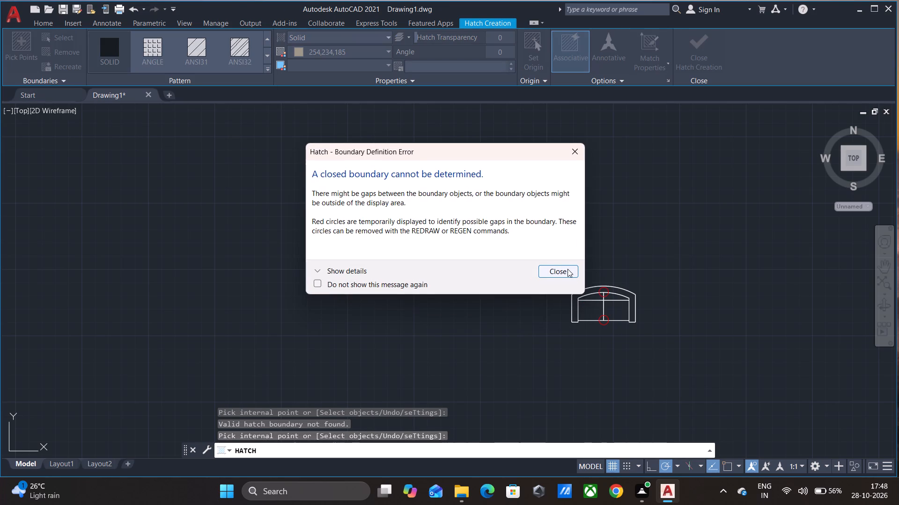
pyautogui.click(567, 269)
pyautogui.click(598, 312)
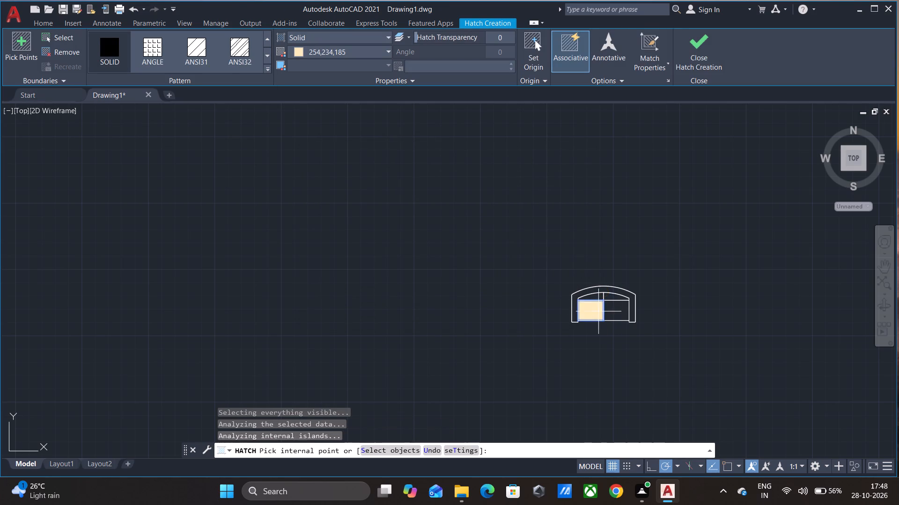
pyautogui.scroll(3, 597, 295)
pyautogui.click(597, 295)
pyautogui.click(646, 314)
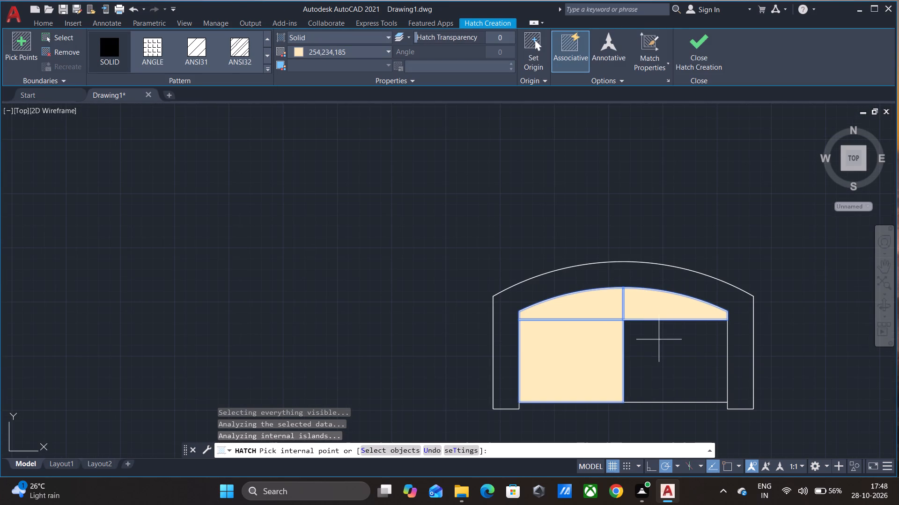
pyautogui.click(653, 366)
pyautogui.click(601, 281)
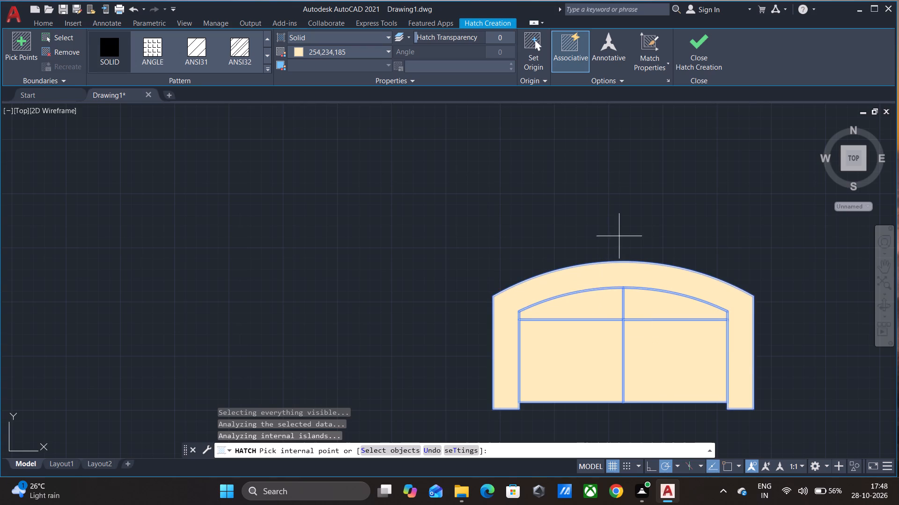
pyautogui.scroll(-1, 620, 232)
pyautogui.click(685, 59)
# Rotate the three-seat sofa 90 degrees clockwise about the bottom corner of its right arm.
pyautogui.scroll(-3, 685, 59)
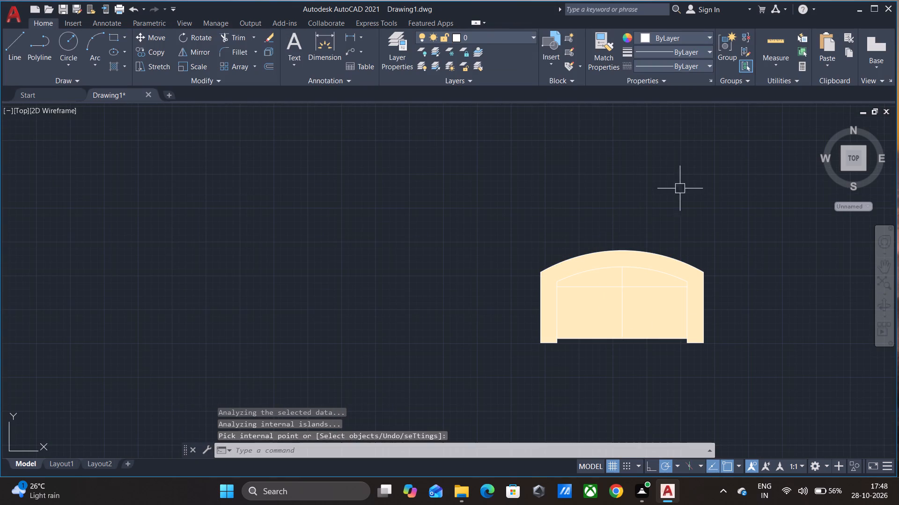
pyautogui.scroll(-2, 649, 229)
pyautogui.moveTo(667, 199); pyautogui.dragTo(672, 247, button='middle')
pyautogui.scroll(-2, 669, 244)
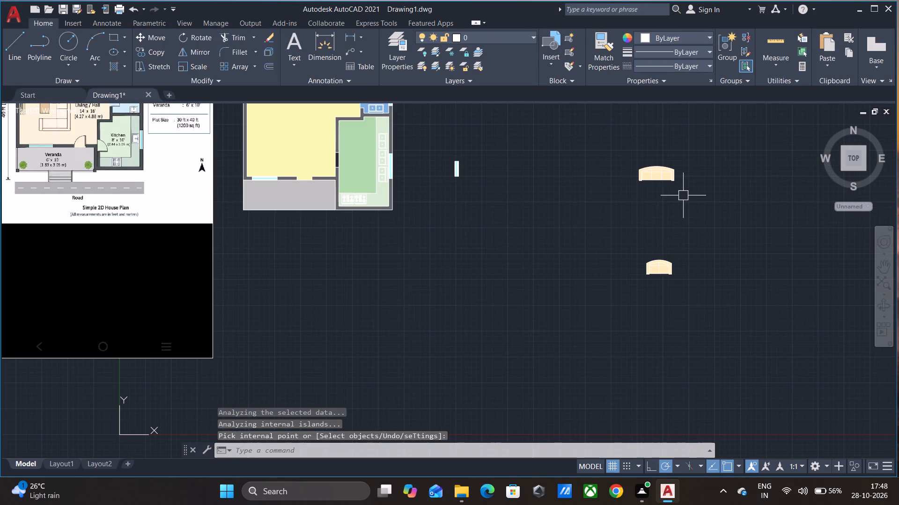
pyautogui.click(685, 192)
pyautogui.click(632, 155)
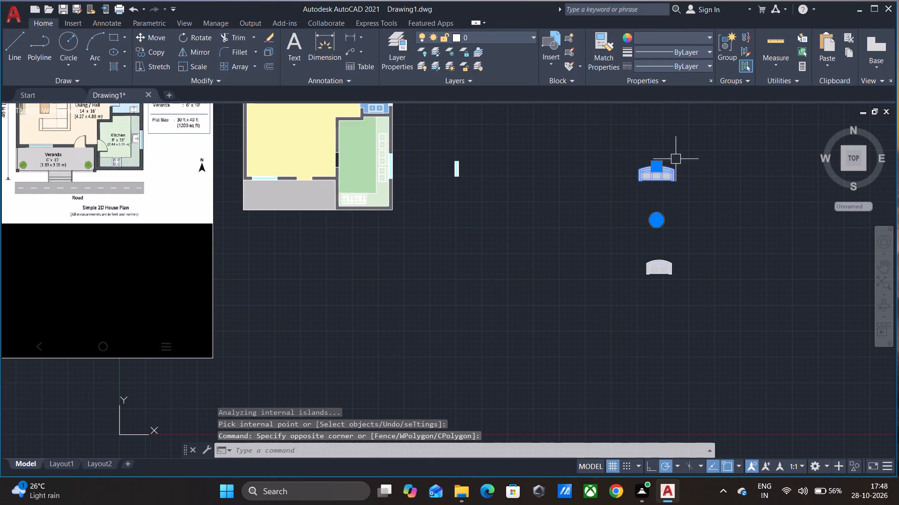
pyautogui.rightClick(692, 186)
pyautogui.click(729, 311)
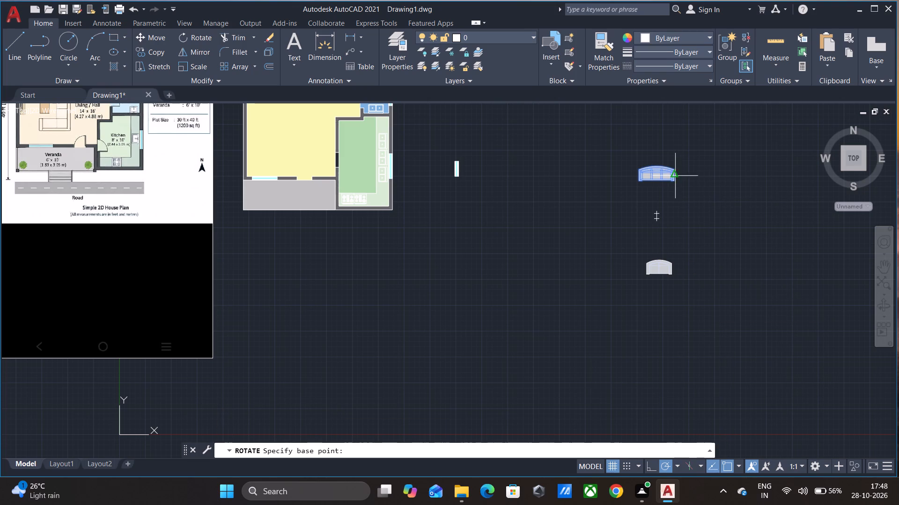
pyautogui.click(675, 179)
pyautogui.click(671, 220)
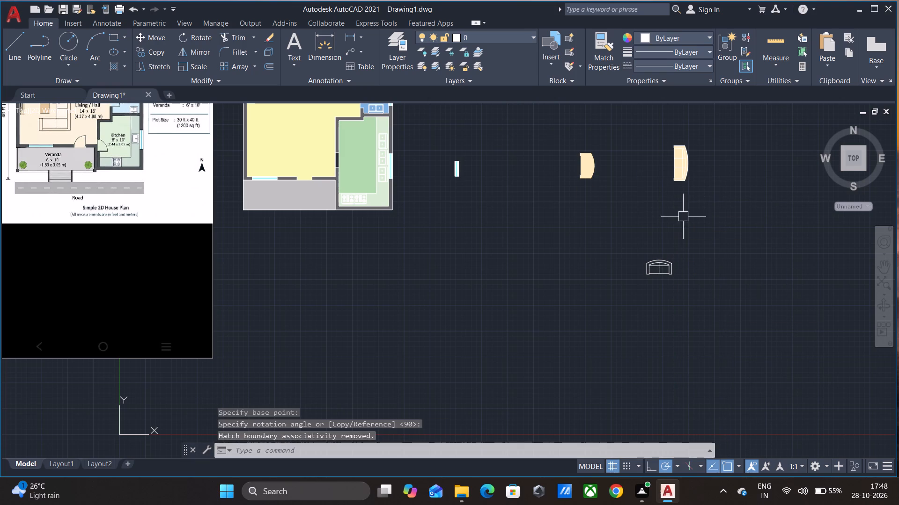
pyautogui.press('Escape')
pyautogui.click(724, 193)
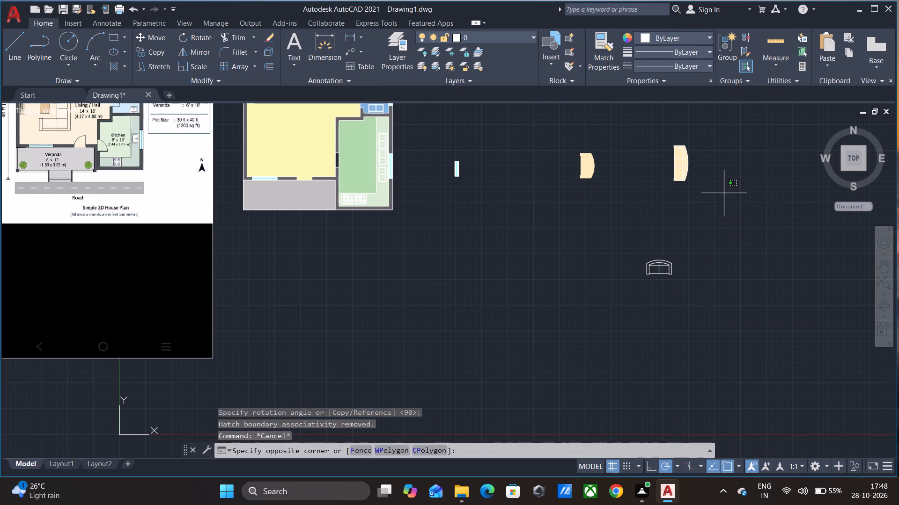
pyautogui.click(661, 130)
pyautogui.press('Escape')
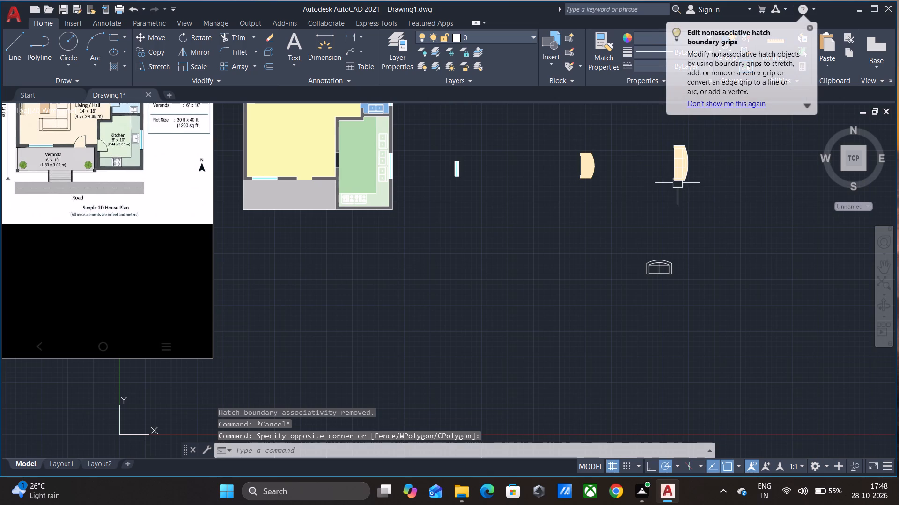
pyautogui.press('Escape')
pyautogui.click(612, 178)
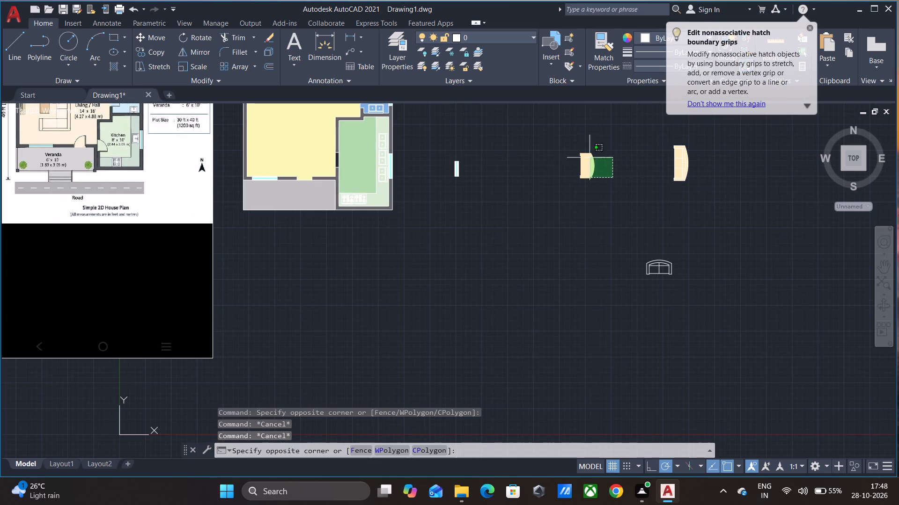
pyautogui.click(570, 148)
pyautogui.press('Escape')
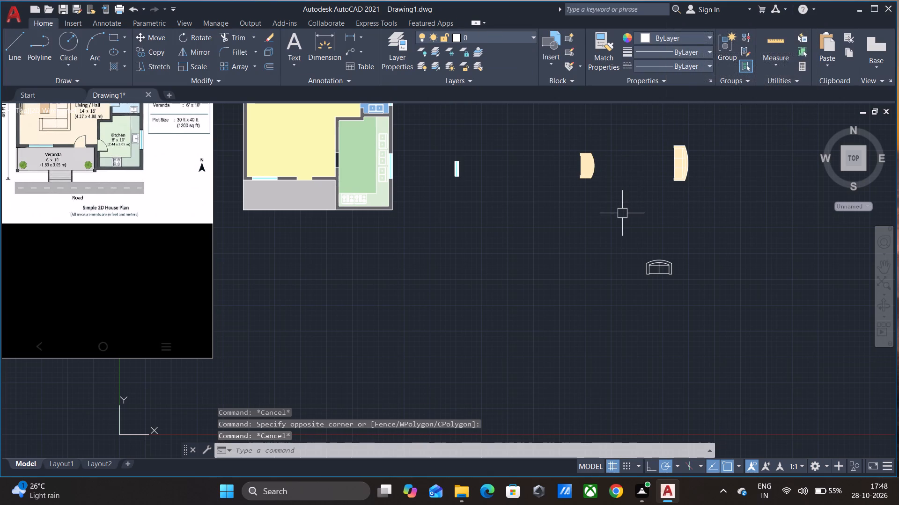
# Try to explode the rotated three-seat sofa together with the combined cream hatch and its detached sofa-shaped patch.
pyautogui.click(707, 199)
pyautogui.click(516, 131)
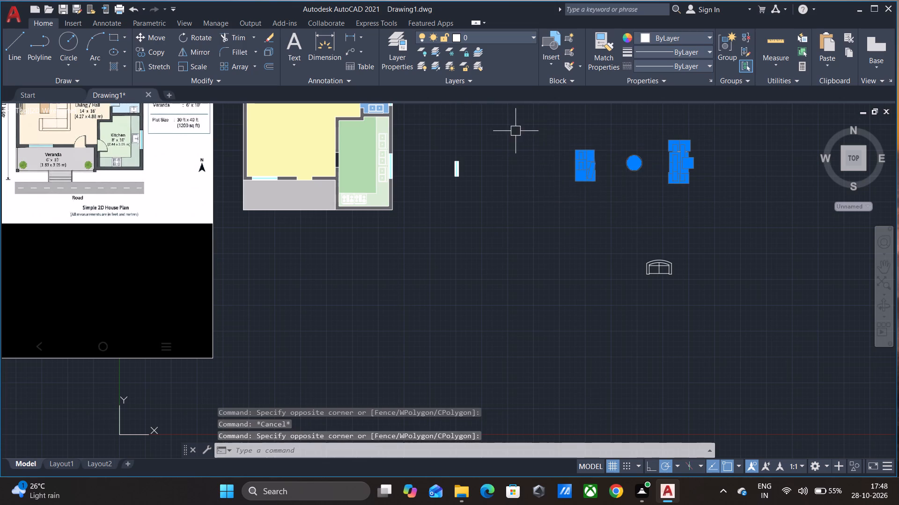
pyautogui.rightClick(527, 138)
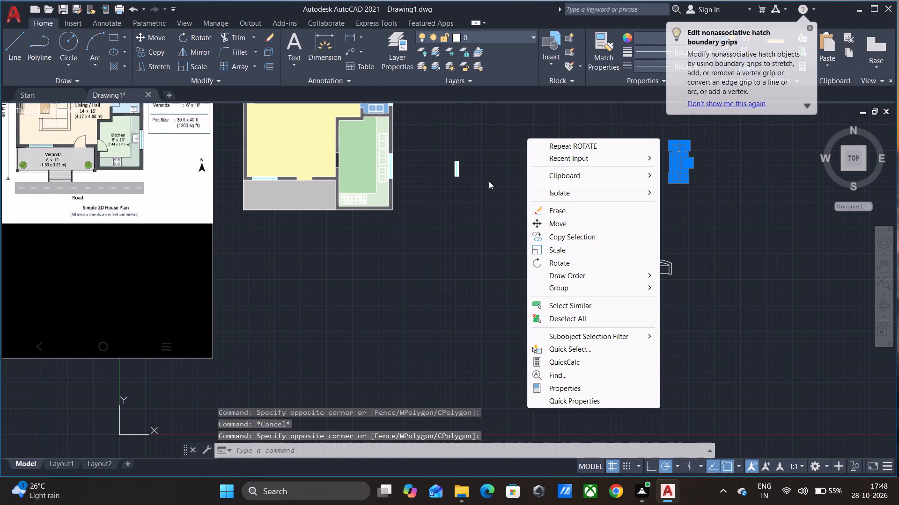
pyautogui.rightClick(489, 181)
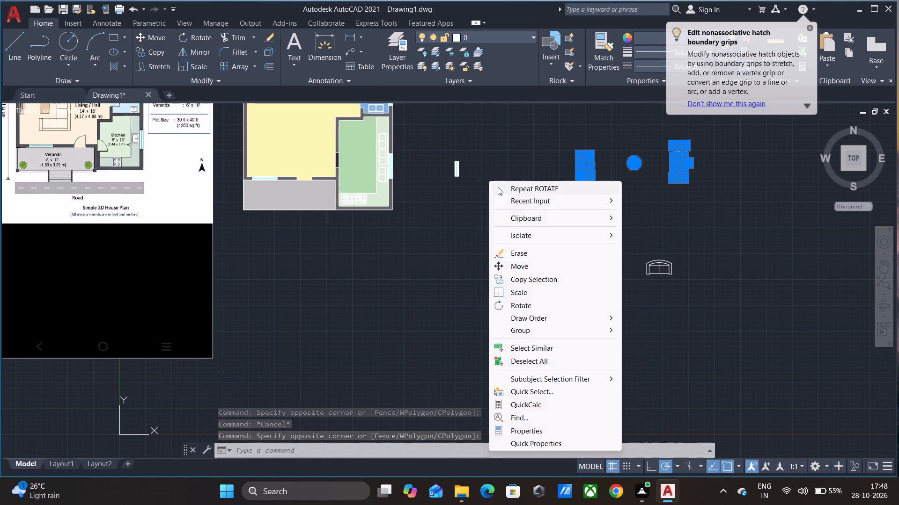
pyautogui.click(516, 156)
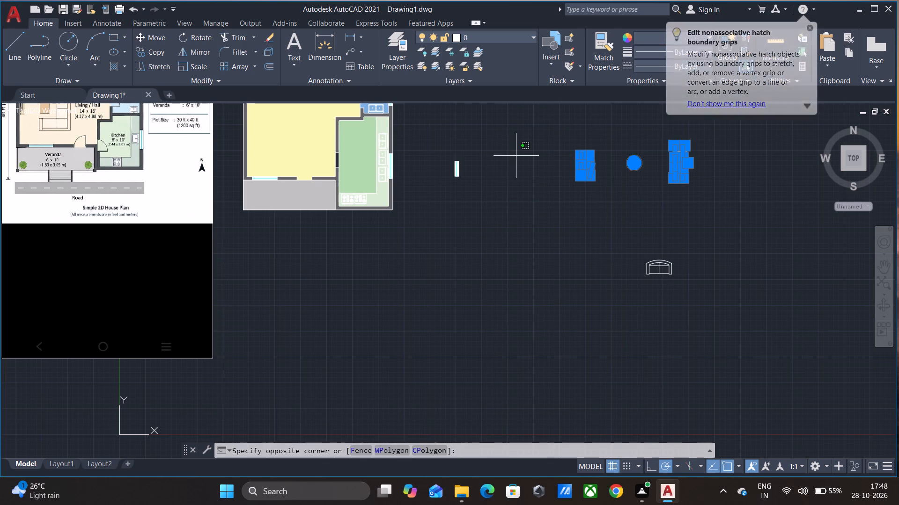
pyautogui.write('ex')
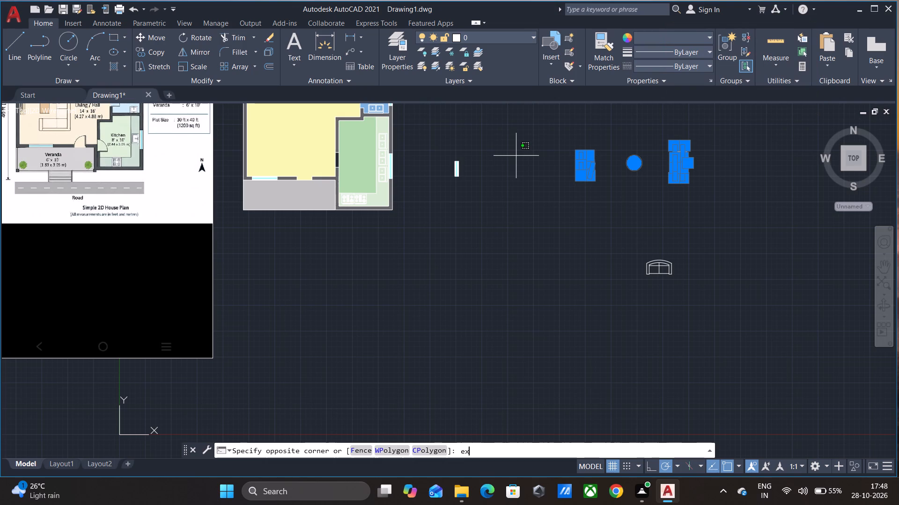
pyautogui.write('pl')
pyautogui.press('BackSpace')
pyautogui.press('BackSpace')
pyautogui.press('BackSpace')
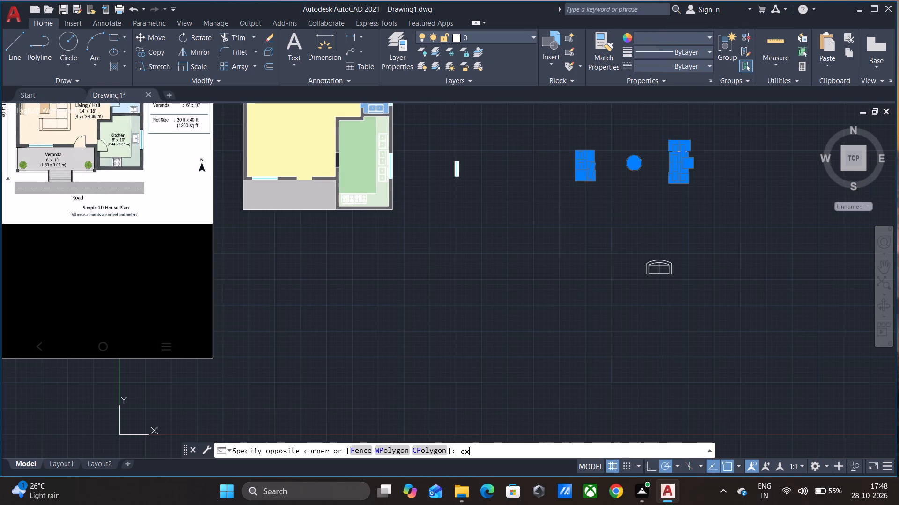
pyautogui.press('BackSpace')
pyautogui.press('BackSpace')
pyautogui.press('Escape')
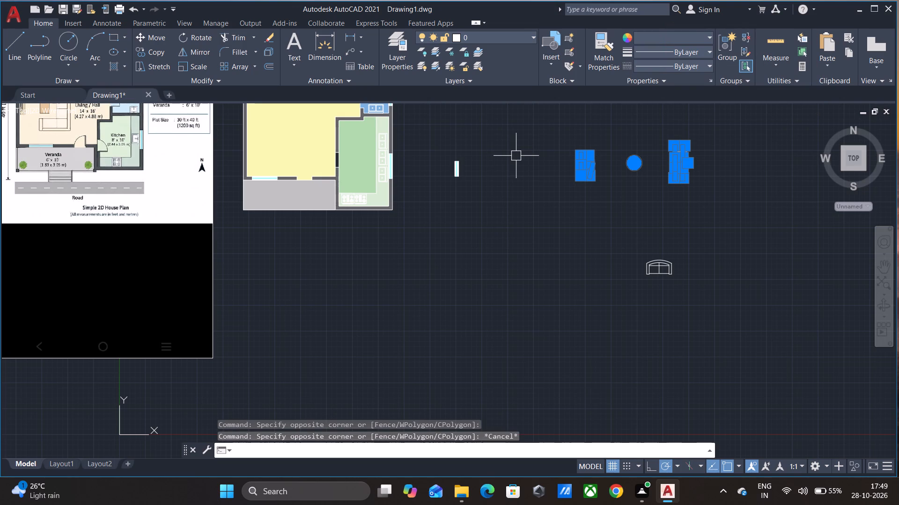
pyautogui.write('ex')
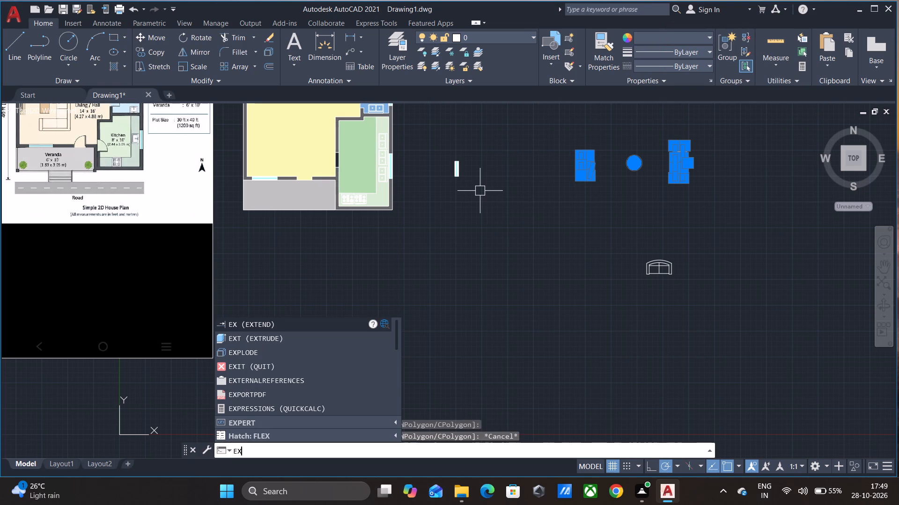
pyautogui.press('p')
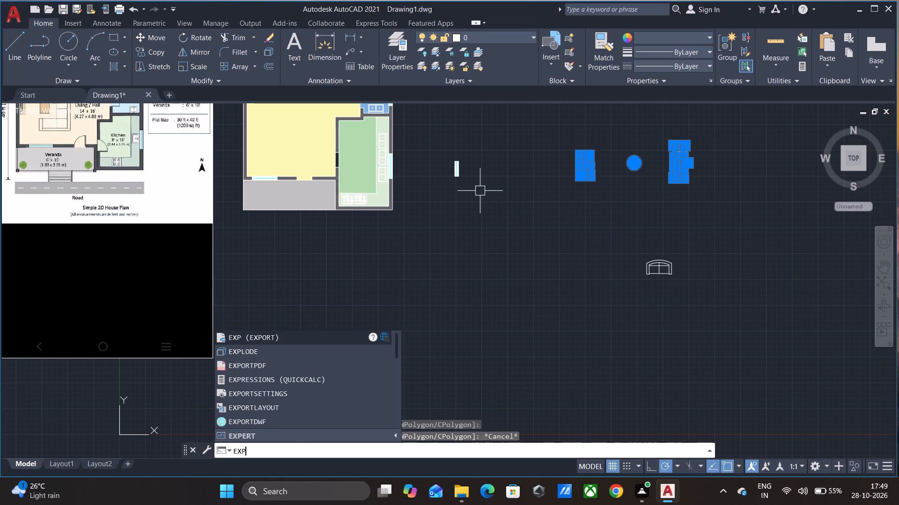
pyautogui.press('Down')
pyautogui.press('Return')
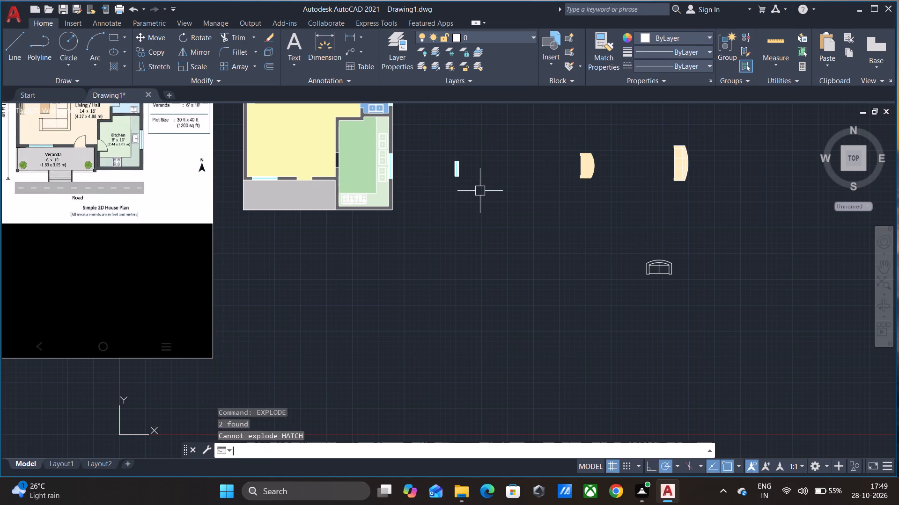
# Erase the combined cream 254,234,185 hatch shared by the rotated three-seat sofa and the detached sofa-shaped patch.
pyautogui.click(641, 186)
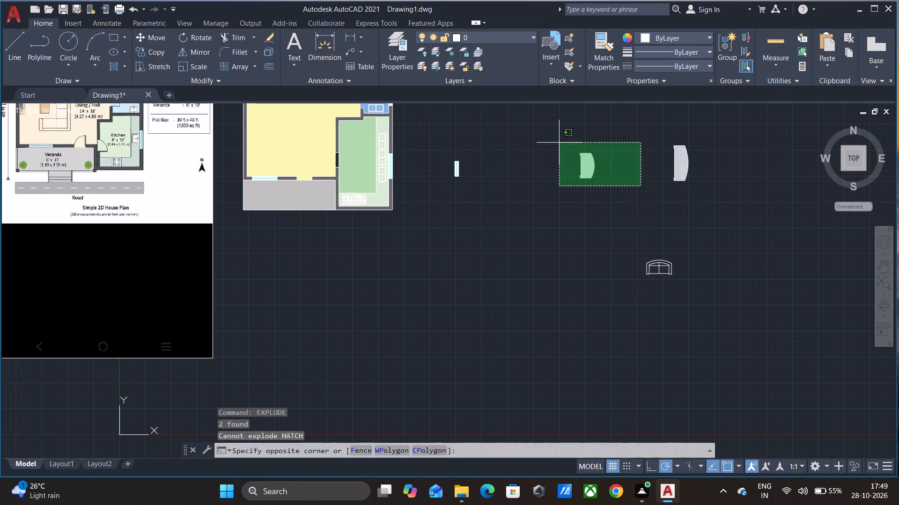
pyautogui.click(558, 143)
pyautogui.press('Escape')
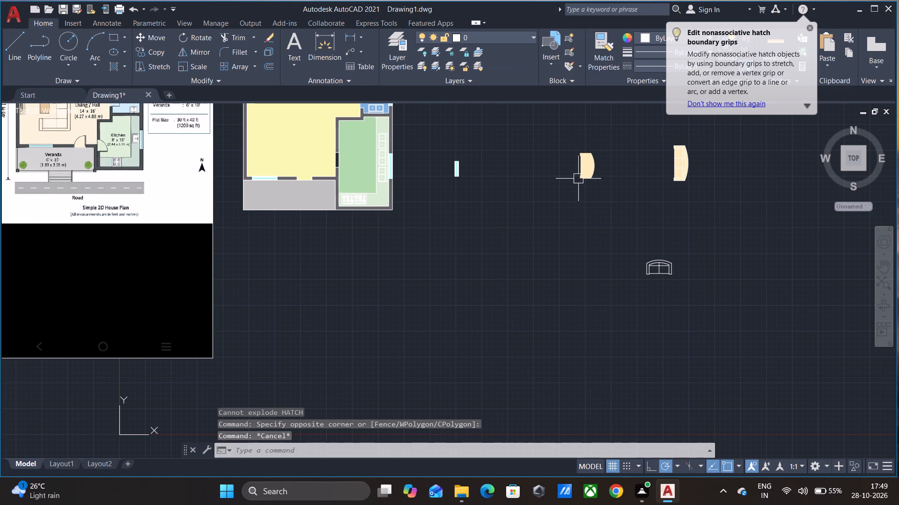
pyautogui.click(587, 177)
pyautogui.press('Delete')
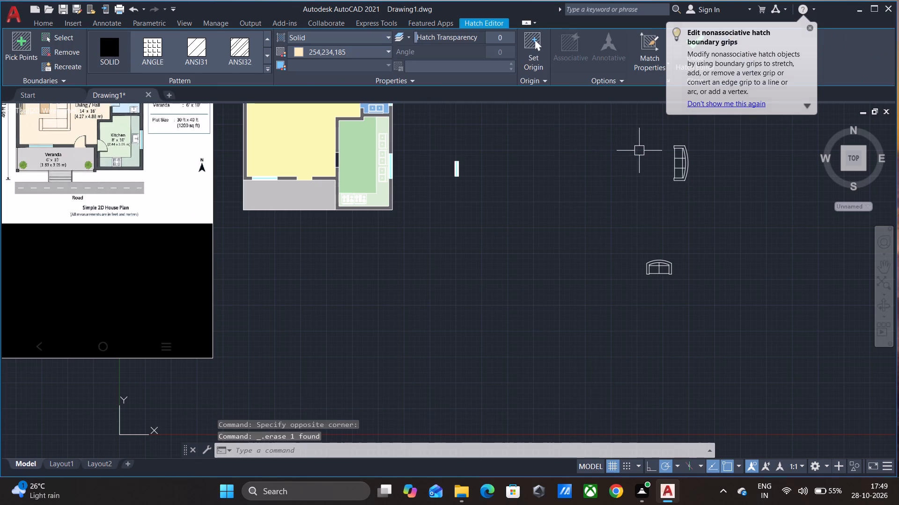
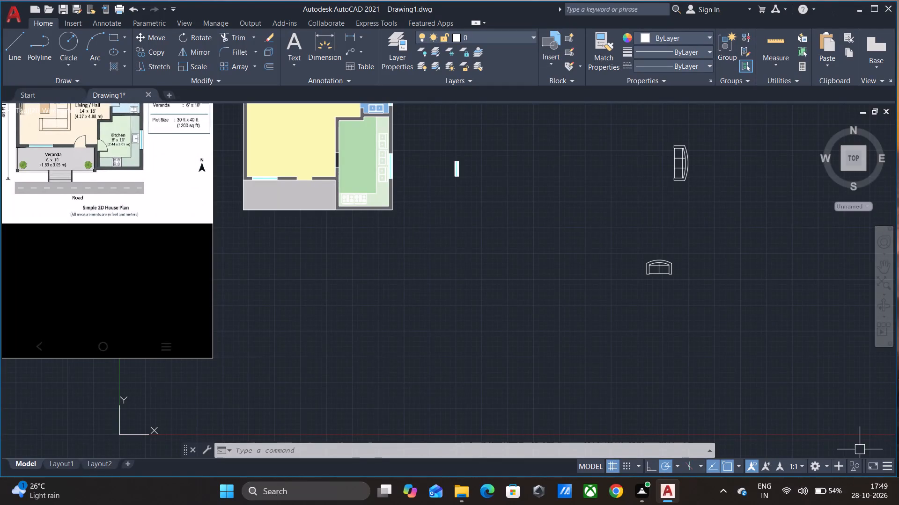
# Hatch the cushions, backrest and frame of the vertical three-seat sofa outside the plan with solid colour 254,234,185.
pyautogui.click(116, 68)
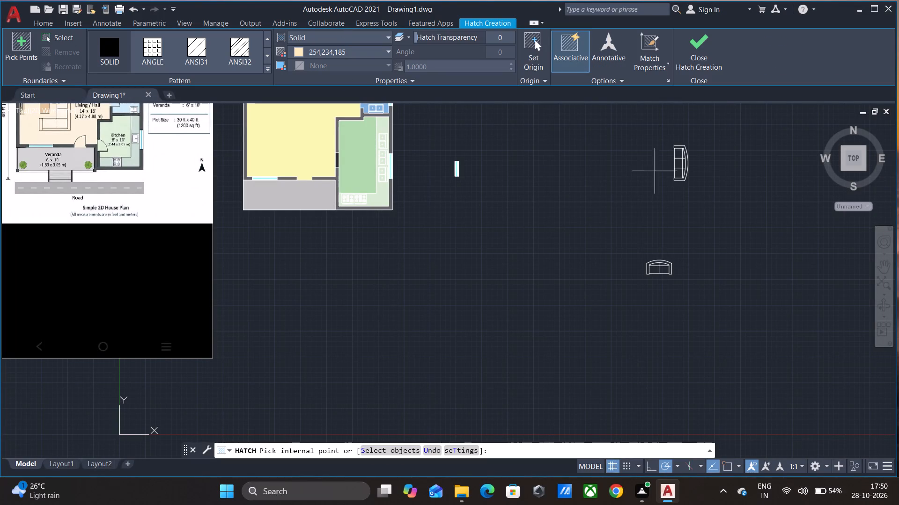
pyautogui.scroll(2, 702, 166)
pyautogui.click(640, 155)
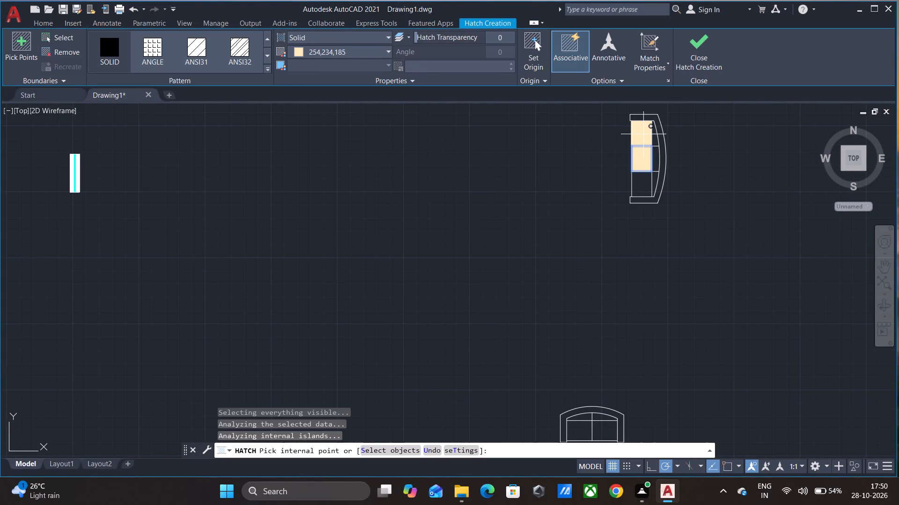
pyautogui.click(643, 131)
pyautogui.scroll(3, 646, 130)
pyautogui.click(690, 162)
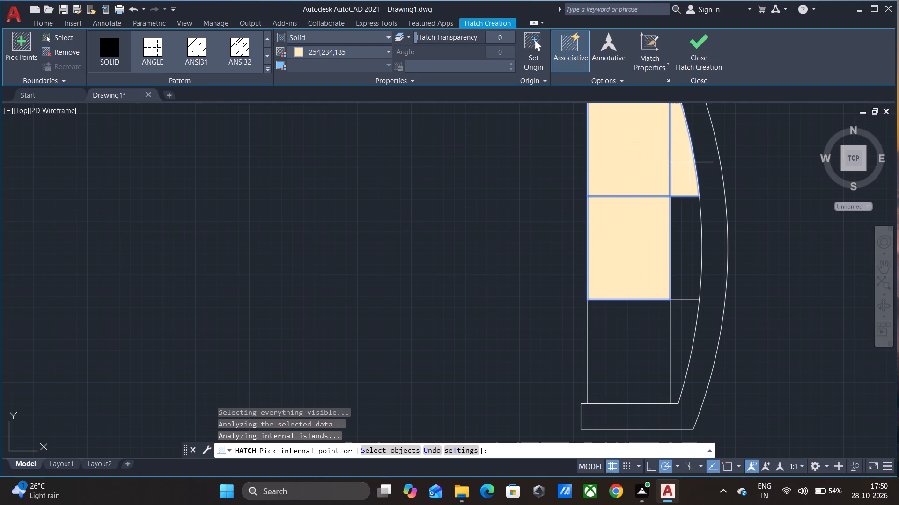
pyautogui.click(689, 219)
pyautogui.click(640, 308)
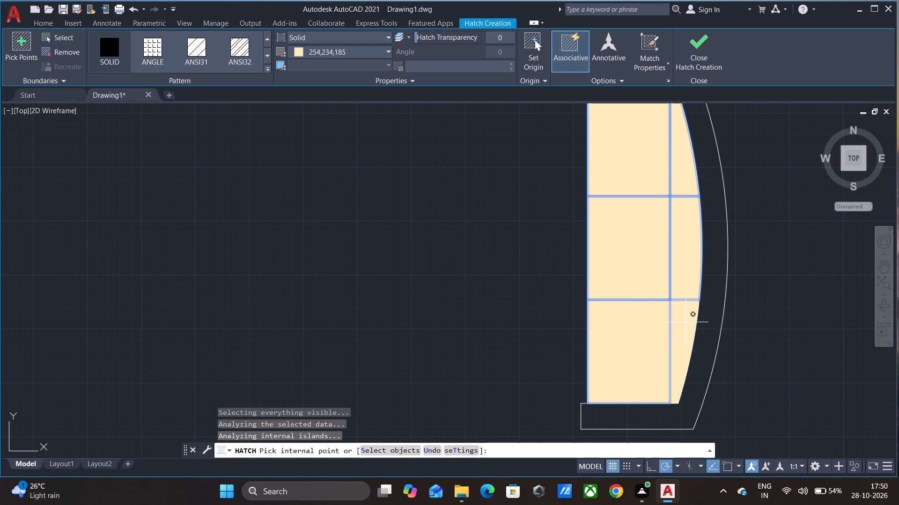
pyautogui.click(678, 323)
pyautogui.click(711, 317)
pyautogui.scroll(-3, 731, 291)
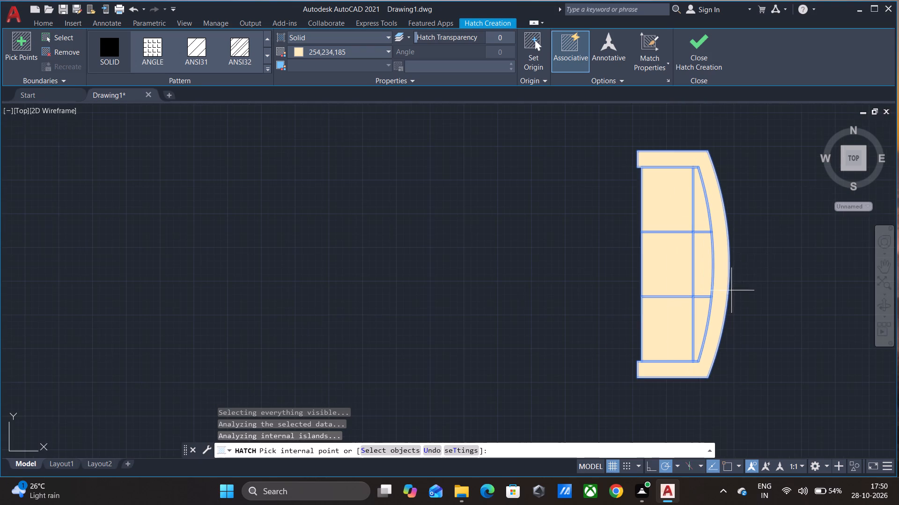
pyautogui.click(695, 66)
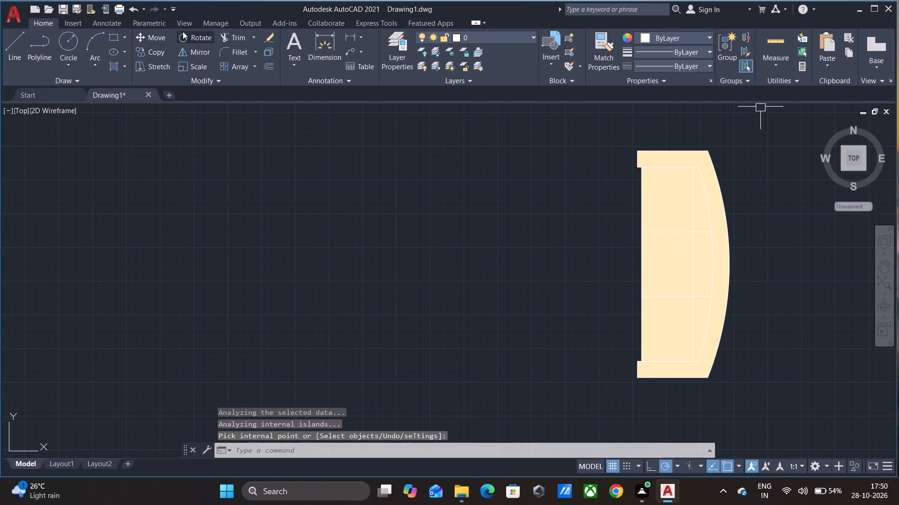
# Hatch the seats, backrest sections and frame of the two-seat sofa with the same solid 254,234,185 fill.
pyautogui.click(114, 68)
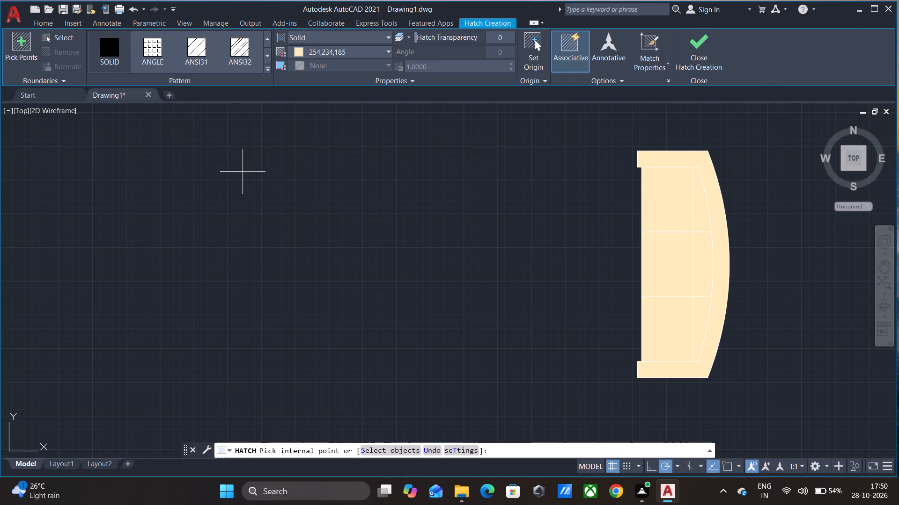
pyautogui.scroll(-2, 243, 172)
pyautogui.moveTo(282, 263); pyautogui.dragTo(330, 182, button='middle')
pyautogui.scroll(-1, 330, 182)
pyautogui.scroll(2, 360, 330)
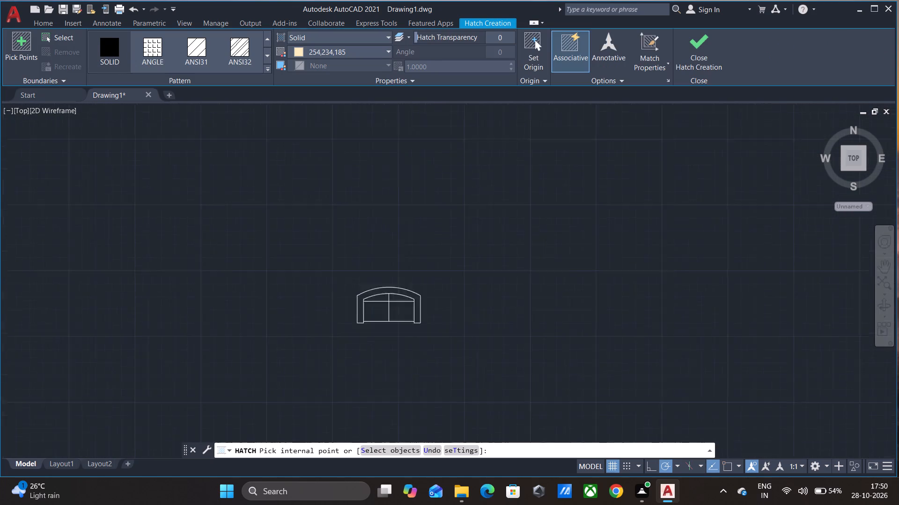
pyautogui.scroll(1, 360, 330)
pyautogui.click(390, 288)
pyautogui.click(471, 289)
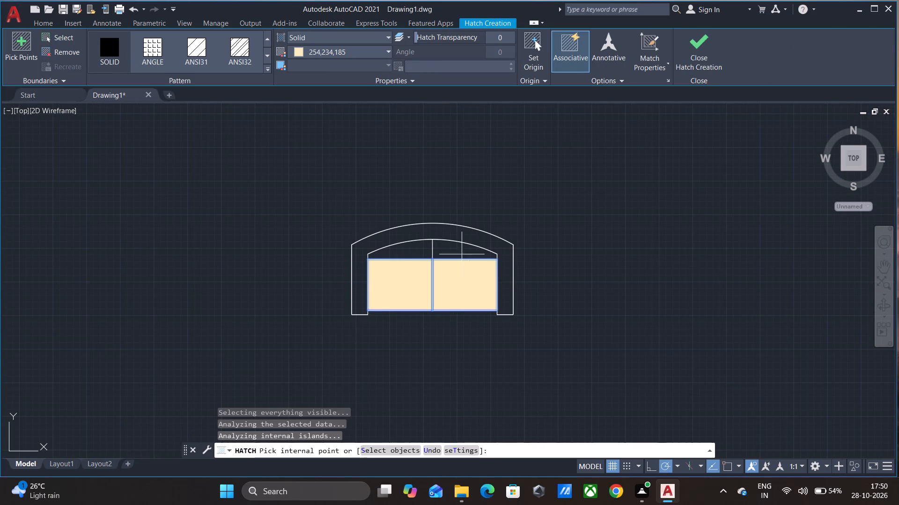
pyautogui.click(452, 250)
pyautogui.click(416, 246)
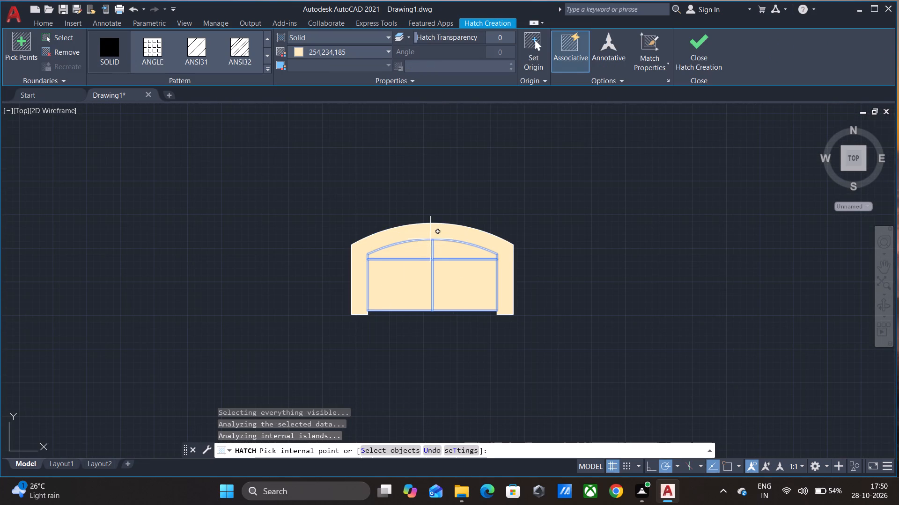
pyautogui.click(429, 238)
pyautogui.click(700, 50)
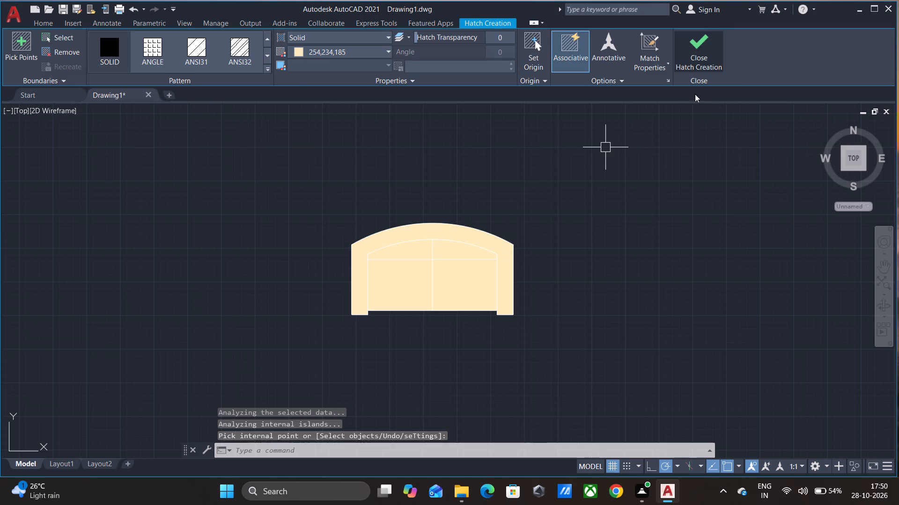
# Copy the filled three-seat sofa by its upper outer corner into the middle of the living hall.
pyautogui.scroll(-3, 685, 128)
pyautogui.moveTo(676, 165); pyautogui.dragTo(656, 232, button='middle')
pyautogui.scroll(-2, 643, 263)
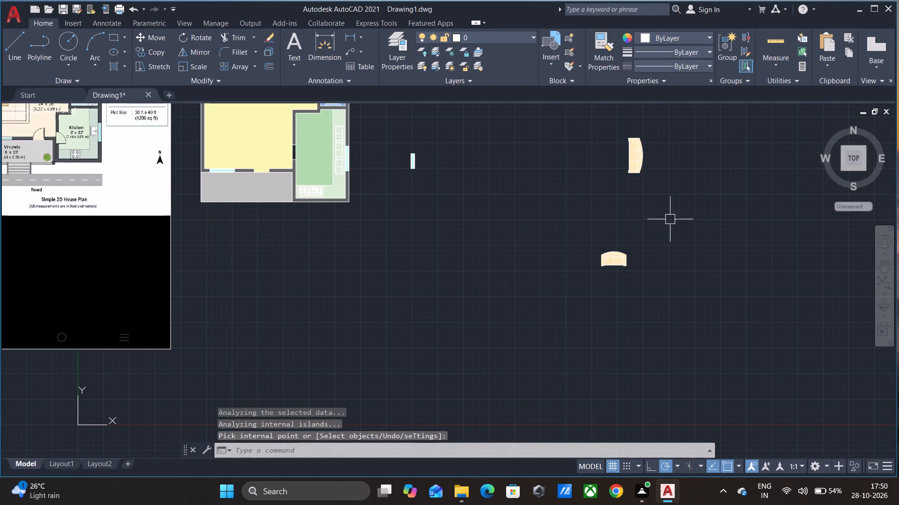
pyautogui.click(664, 208)
pyautogui.click(614, 130)
pyautogui.press('m')
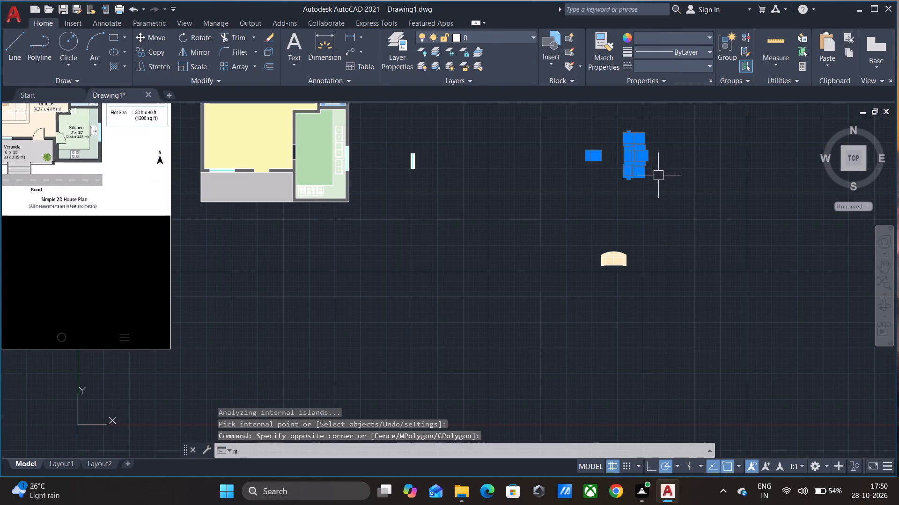
pyautogui.press('BackSpace')
pyautogui.press('c')
pyautogui.click(258, 337)
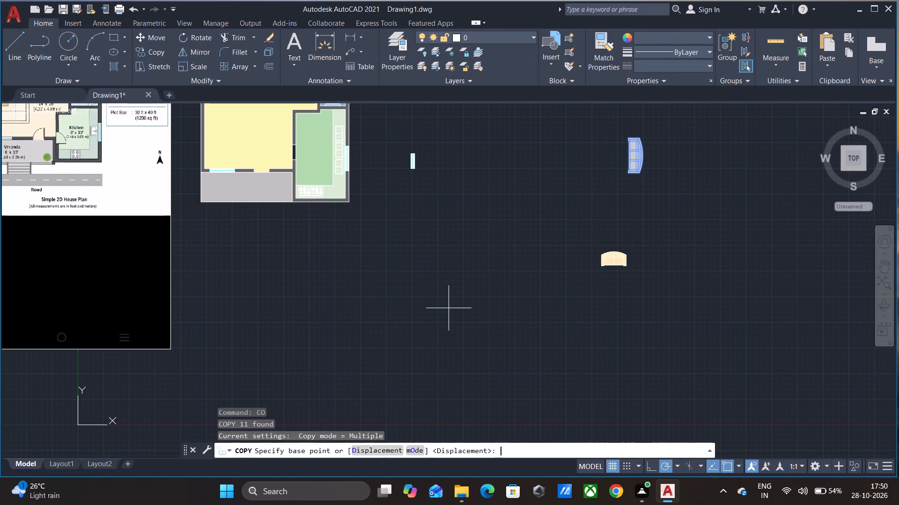
pyautogui.scroll(3, 648, 132)
pyautogui.click(612, 155)
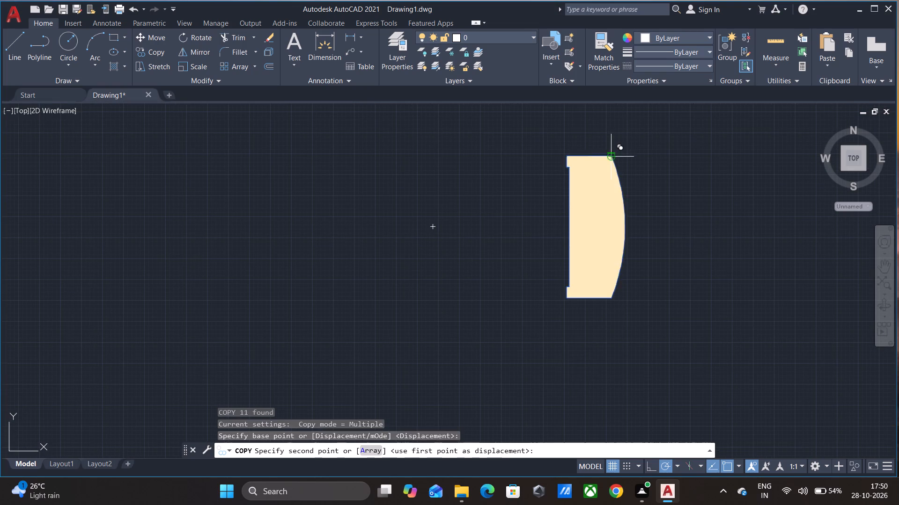
pyautogui.scroll(-5, 614, 158)
pyautogui.scroll(-3, 486, 173)
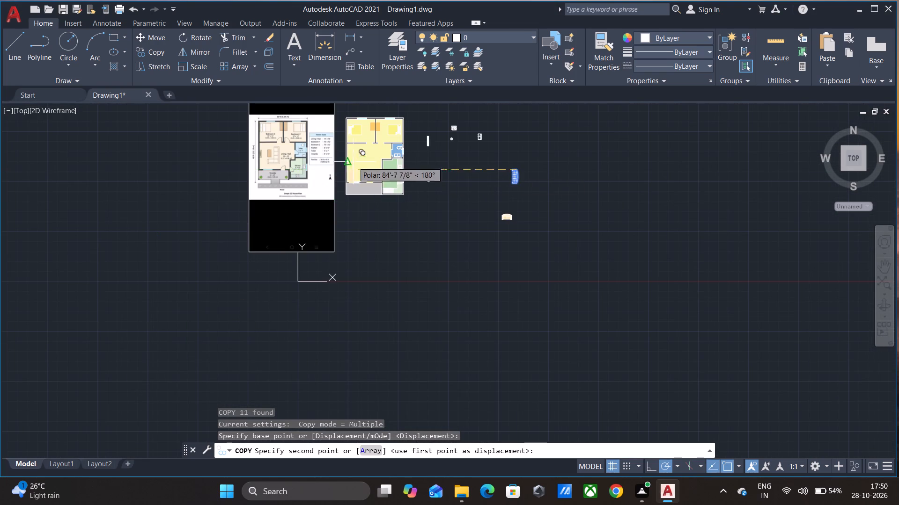
pyautogui.scroll(3, 364, 154)
pyautogui.moveTo(364, 154); pyautogui.dragTo(421, 179, button='middle')
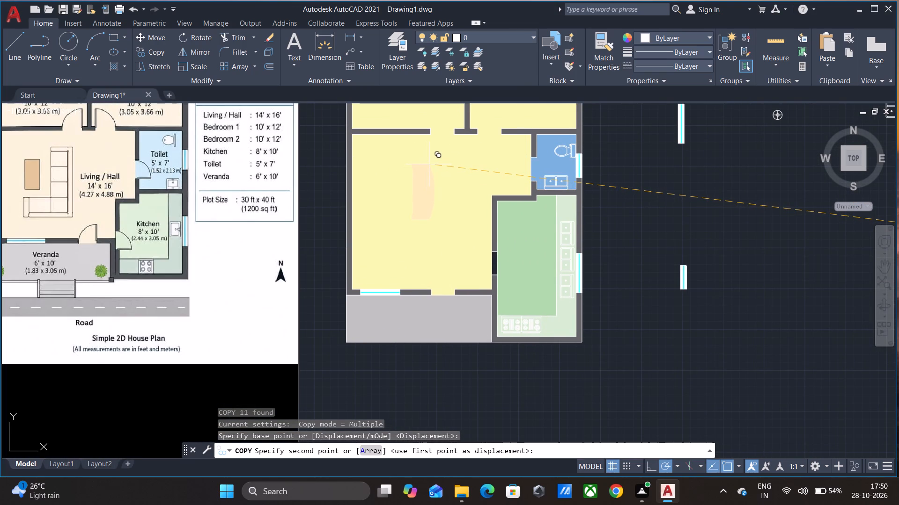
pyautogui.click(429, 164)
pyautogui.press('Escape')
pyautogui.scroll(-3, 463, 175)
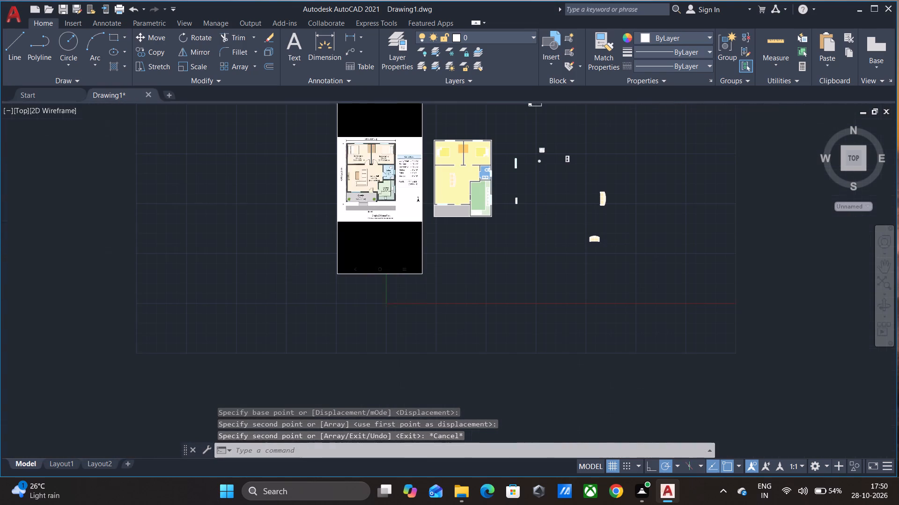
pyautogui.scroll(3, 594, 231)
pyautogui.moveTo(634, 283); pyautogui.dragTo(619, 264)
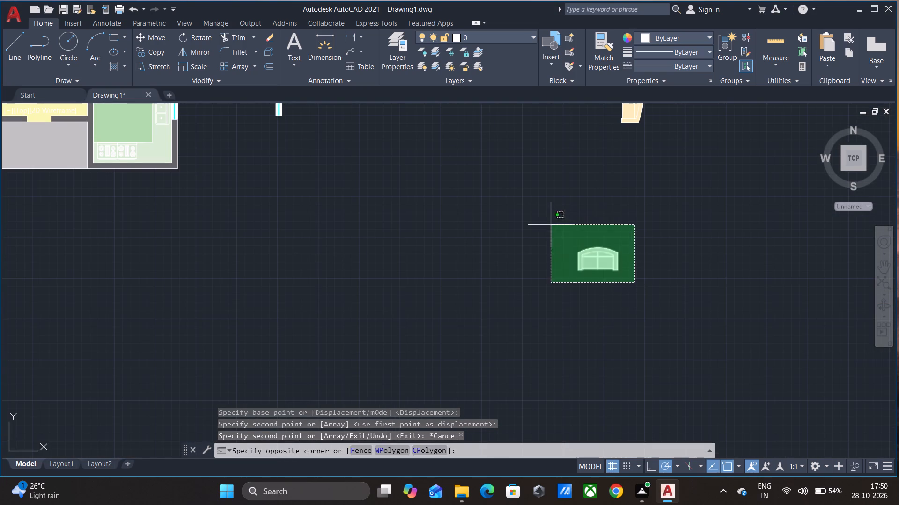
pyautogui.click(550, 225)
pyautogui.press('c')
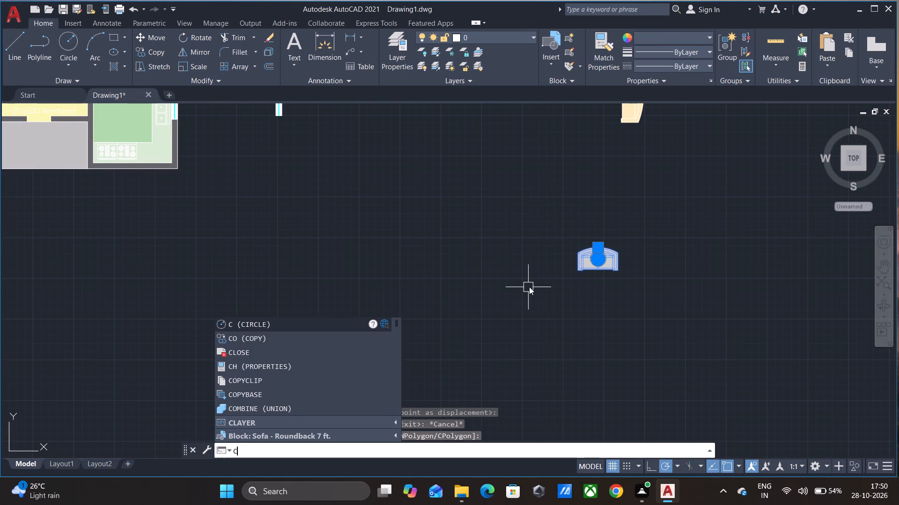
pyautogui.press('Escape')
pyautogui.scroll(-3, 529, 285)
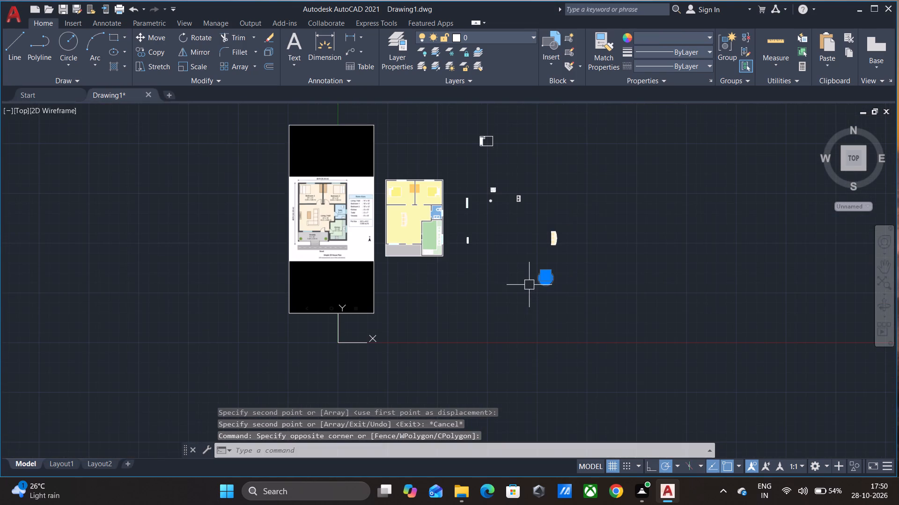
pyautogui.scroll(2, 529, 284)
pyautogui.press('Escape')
# Rotate the two-seat sofa 270° about its lower outer corner beside the plan.
pyautogui.moveTo(601, 292); pyautogui.dragTo(591, 280)
pyautogui.click(536, 236)
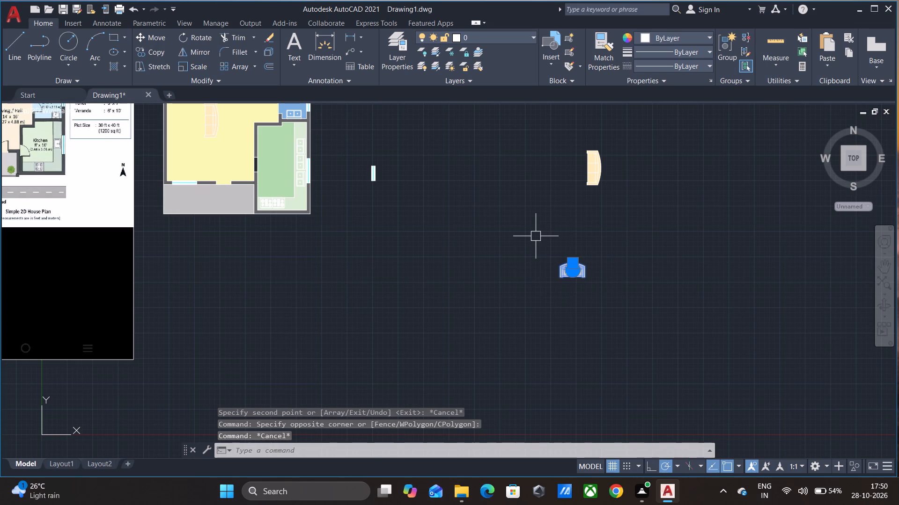
pyautogui.rightClick(536, 236)
pyautogui.click(567, 332)
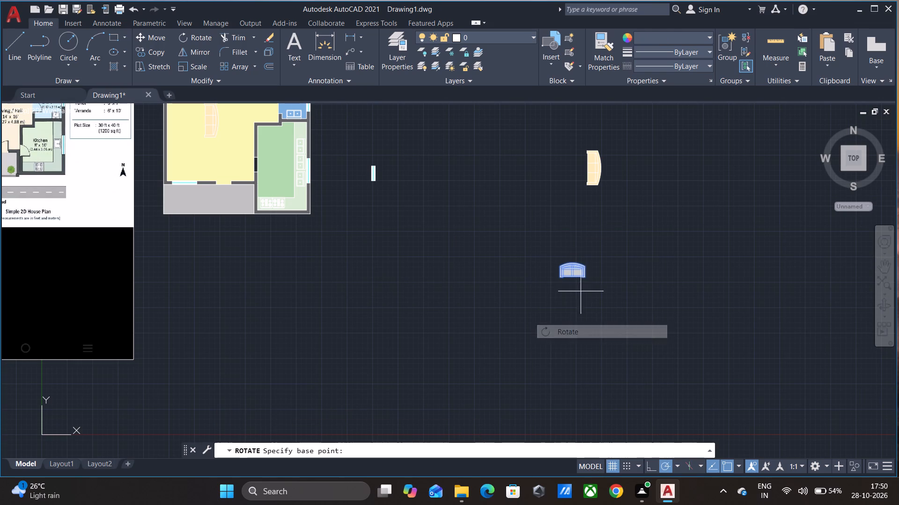
pyautogui.click(585, 280)
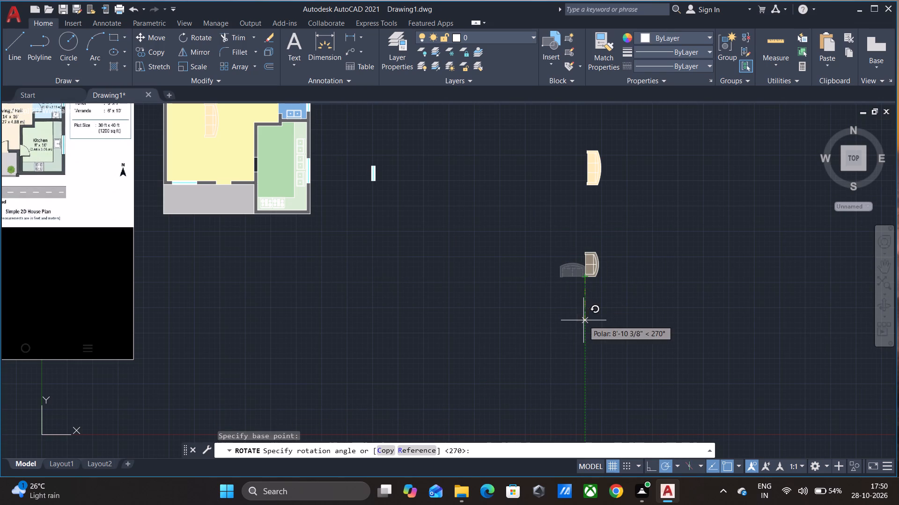
pyautogui.click(583, 320)
pyautogui.press('Escape')
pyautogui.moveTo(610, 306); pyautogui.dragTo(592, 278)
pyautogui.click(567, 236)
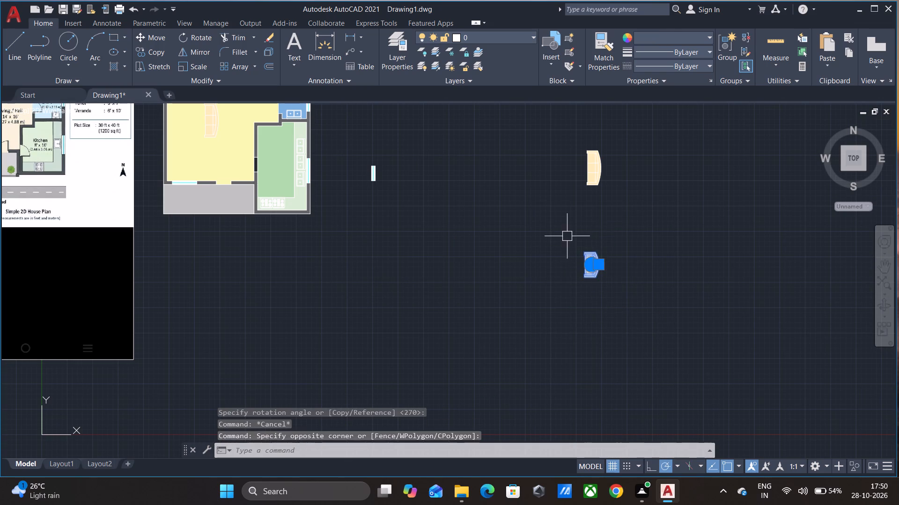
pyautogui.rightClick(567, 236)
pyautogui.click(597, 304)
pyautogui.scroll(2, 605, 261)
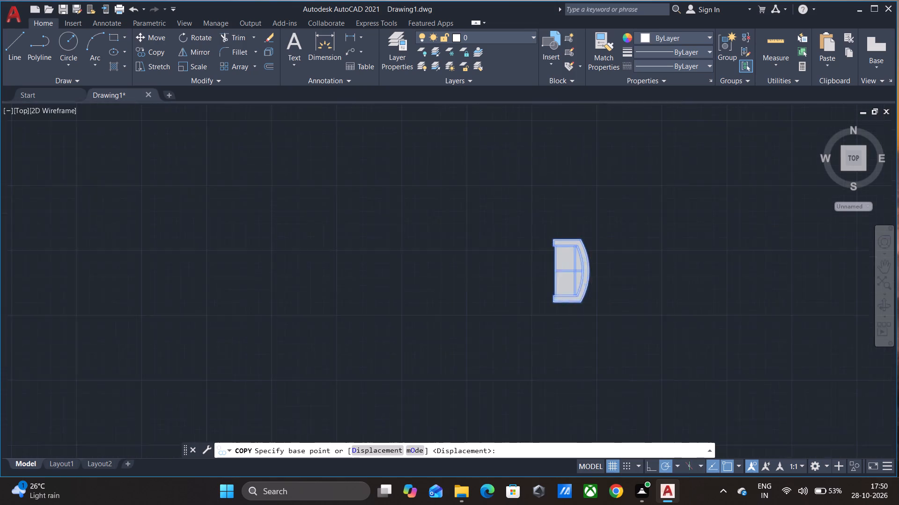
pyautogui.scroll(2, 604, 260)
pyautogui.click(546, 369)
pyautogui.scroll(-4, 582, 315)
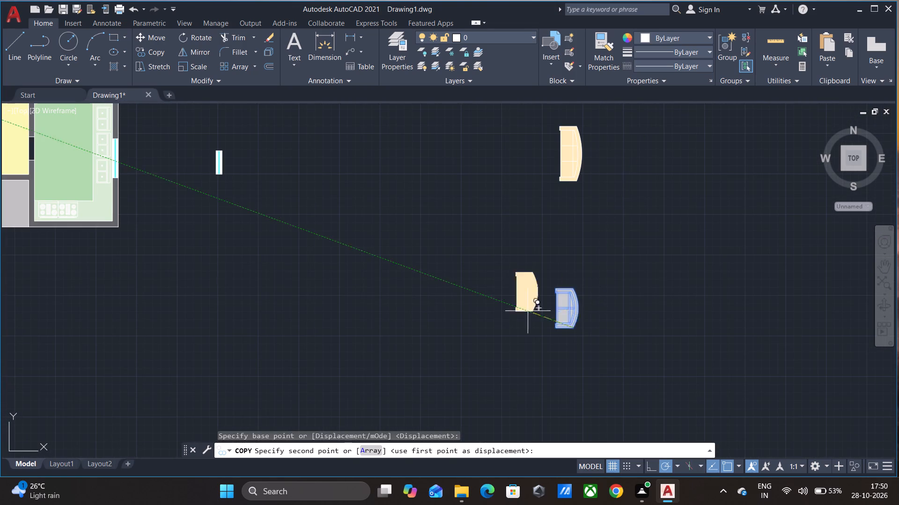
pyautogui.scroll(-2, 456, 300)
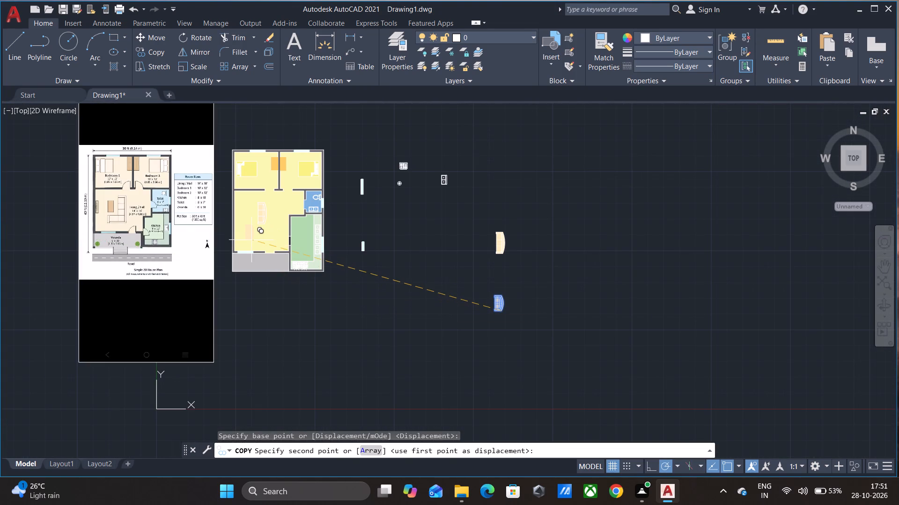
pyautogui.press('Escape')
# Rotate the two-seat sofa another 270° about its upper outer corner so its backrest faces down.
pyautogui.click(520, 324)
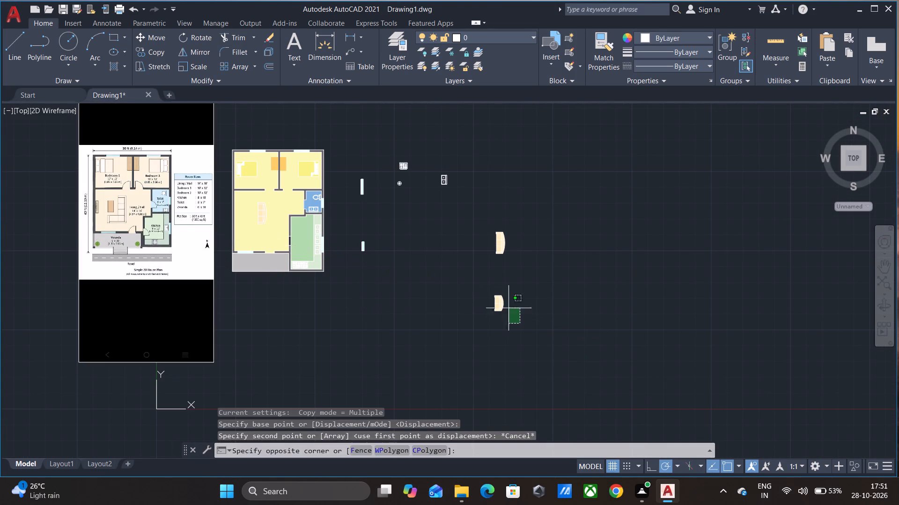
pyautogui.click(493, 284)
pyautogui.rightClick(500, 282)
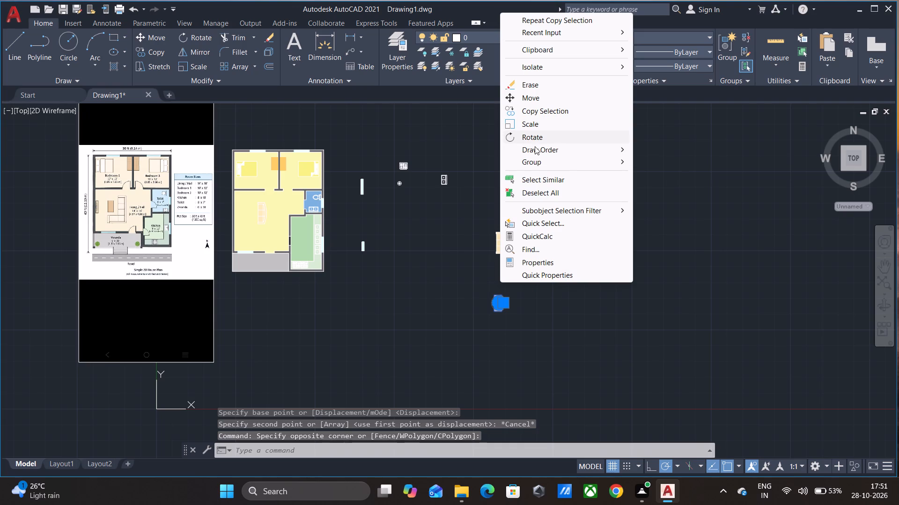
pyautogui.click(540, 137)
pyautogui.scroll(3, 502, 289)
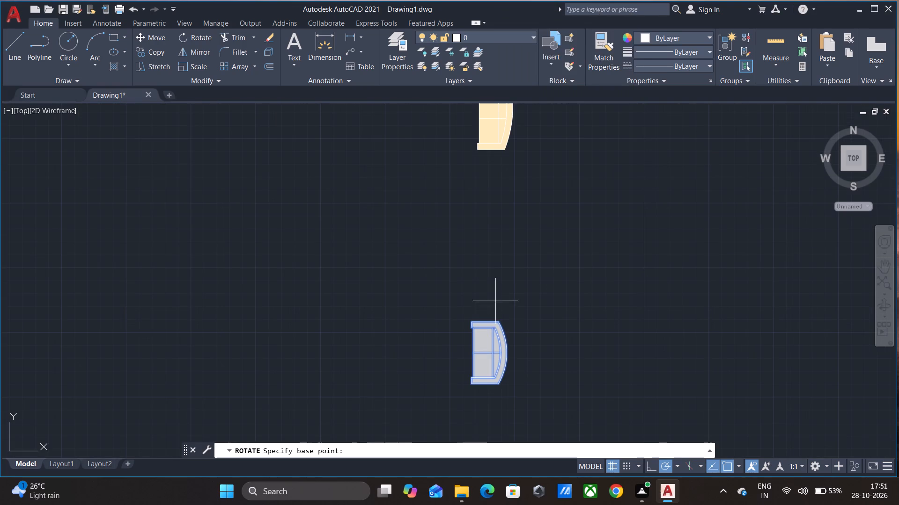
pyautogui.click(501, 318)
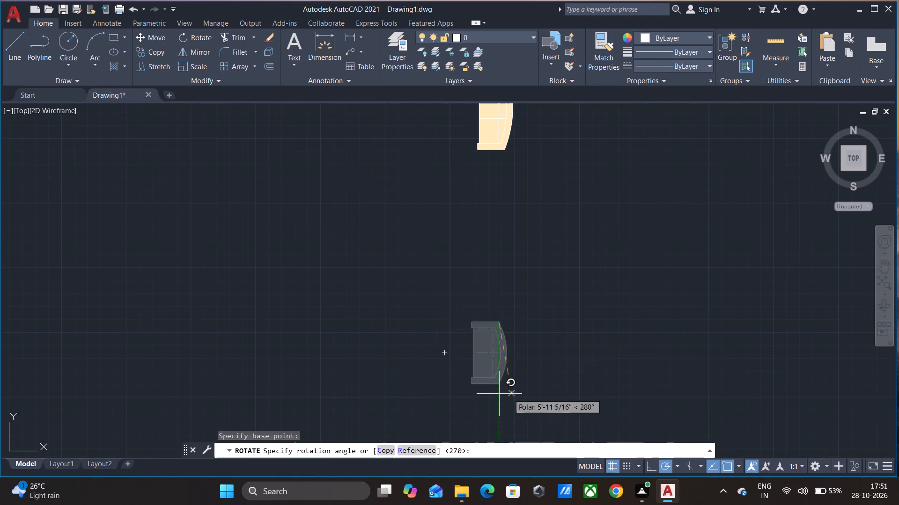
pyautogui.click(498, 394)
pyautogui.press('Escape')
# Copy the rotated two-seat sofa by its upper outer corner into the living hall, just below the three-seat sofa.
pyautogui.moveTo(533, 371); pyautogui.dragTo(529, 359)
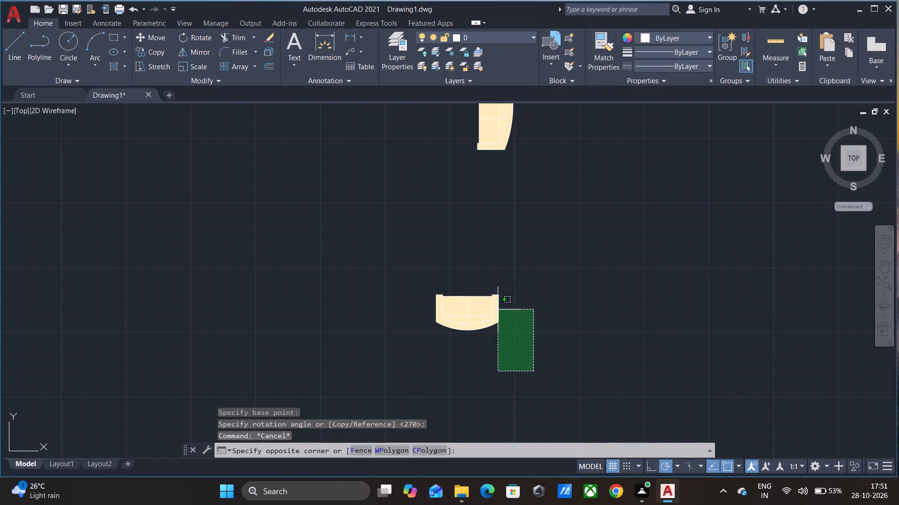
pyautogui.click(407, 261)
pyautogui.rightClick(420, 252)
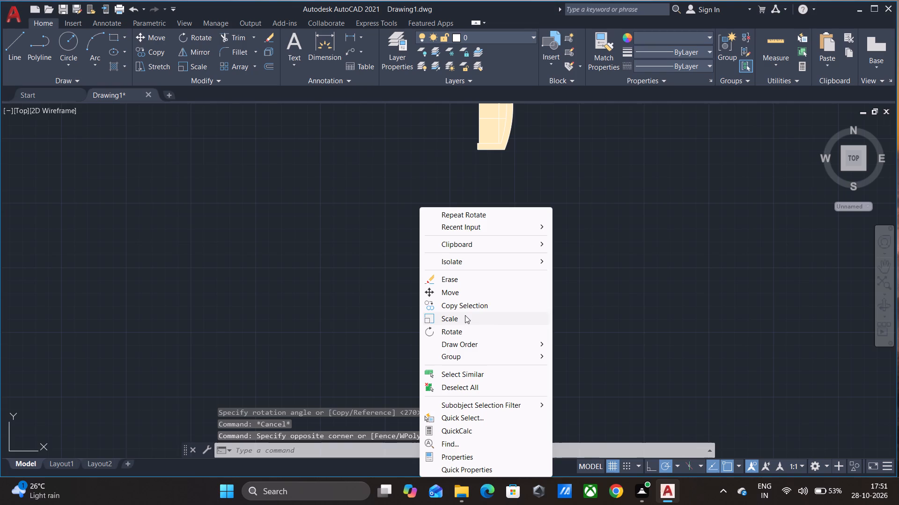
pyautogui.click(463, 305)
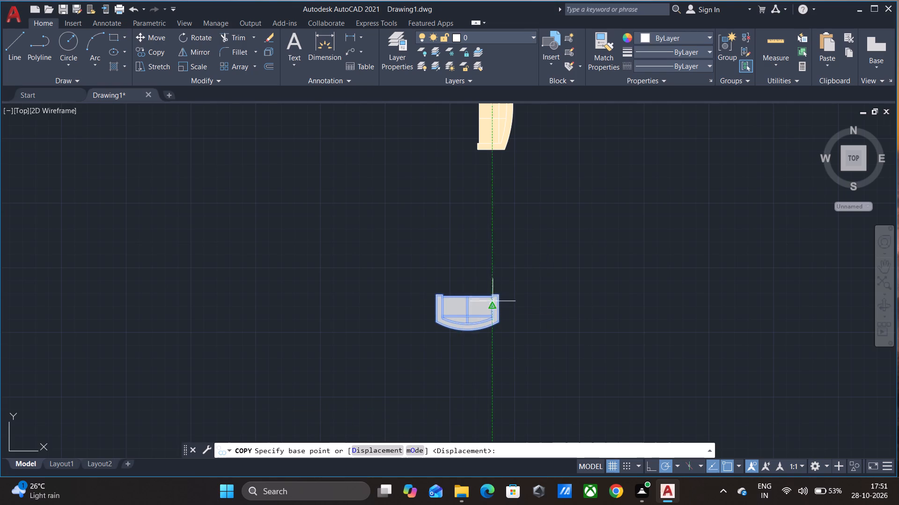
pyautogui.scroll(2, 493, 299)
pyautogui.click(509, 292)
pyautogui.scroll(-4, 509, 291)
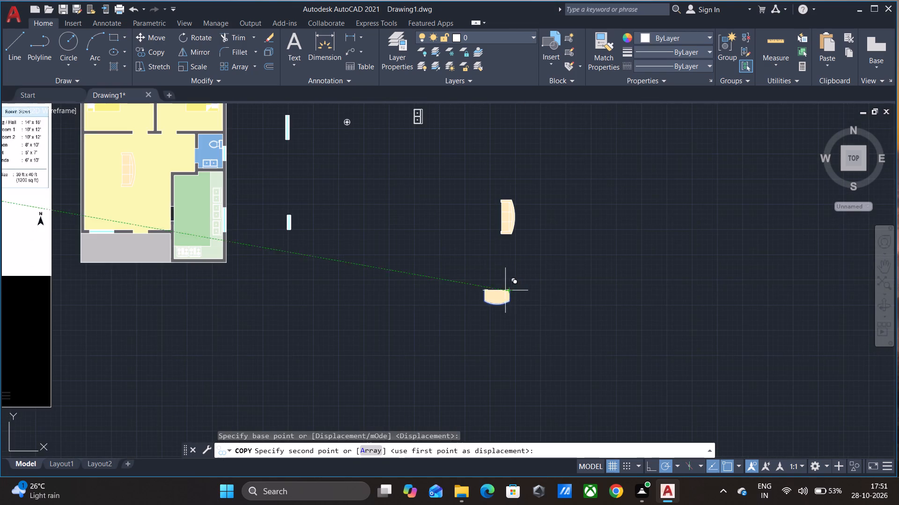
pyautogui.scroll(-2, 426, 297)
pyautogui.scroll(4, 317, 253)
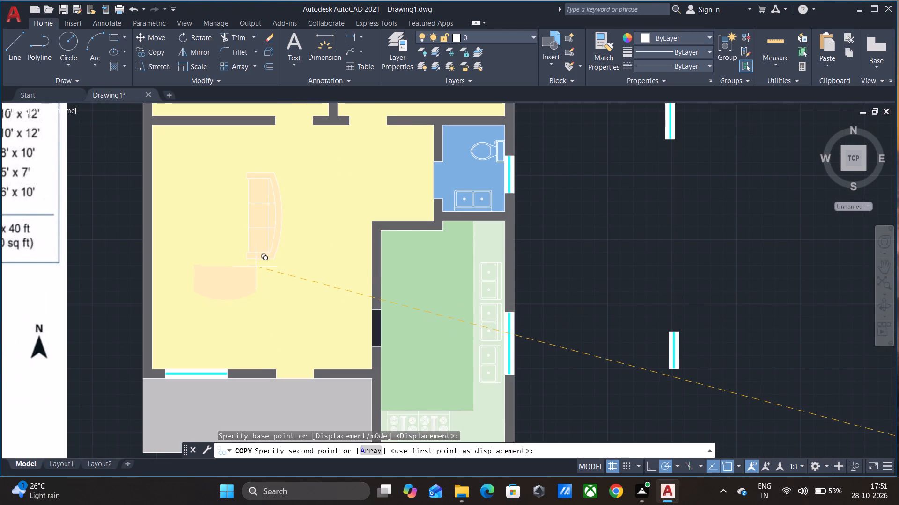
pyautogui.click(252, 266)
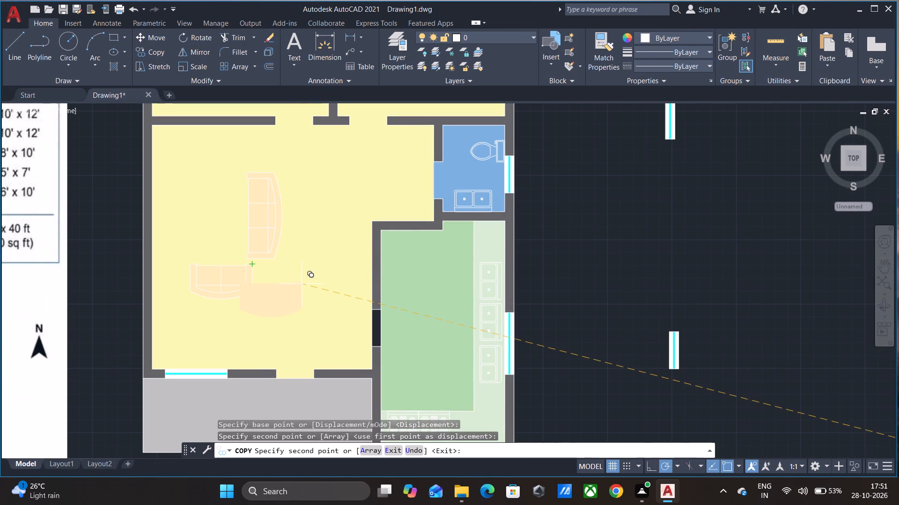
pyautogui.press('Escape')
# Draw an upright coffee table rectangle with a diagonal of about 7' at 60° in the empty space beside the plan.
pyautogui.scroll(-4, 302, 284)
pyautogui.scroll(2, 396, 300)
pyautogui.moveTo(396, 300); pyautogui.dragTo(474, 307, button='middle')
pyautogui.moveTo(476, 309); pyautogui.dragTo(573, 326, button='middle')
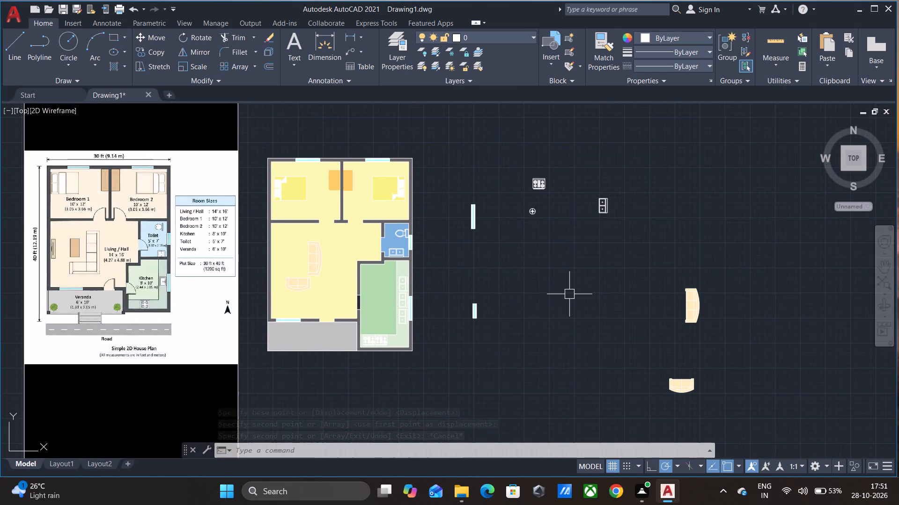
pyautogui.click(112, 37)
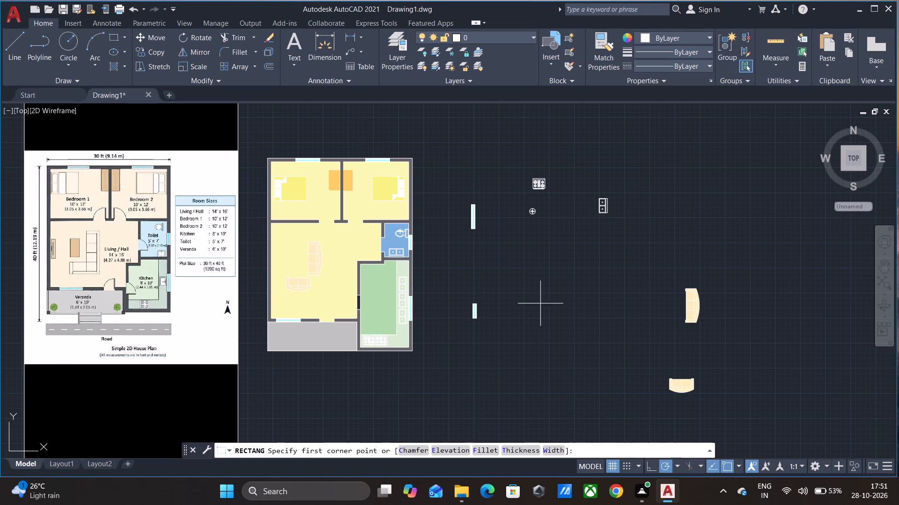
pyautogui.click(540, 303)
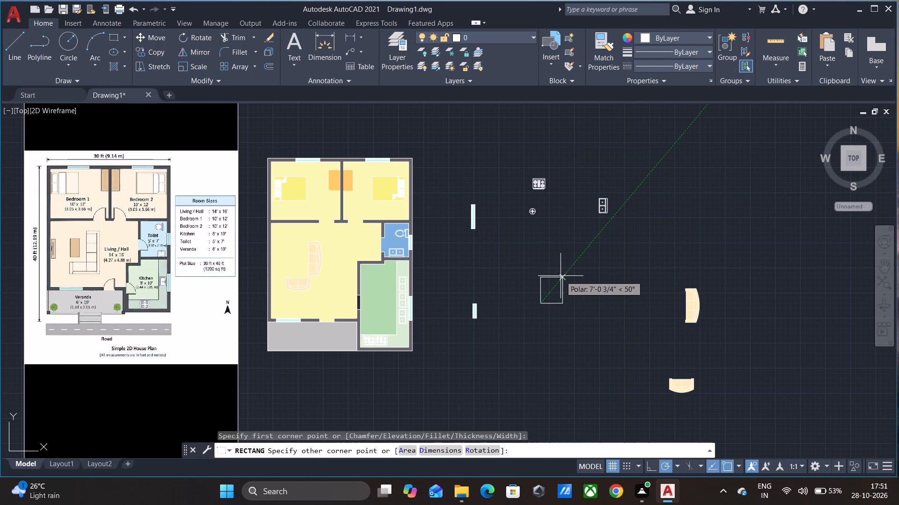
pyautogui.click(555, 274)
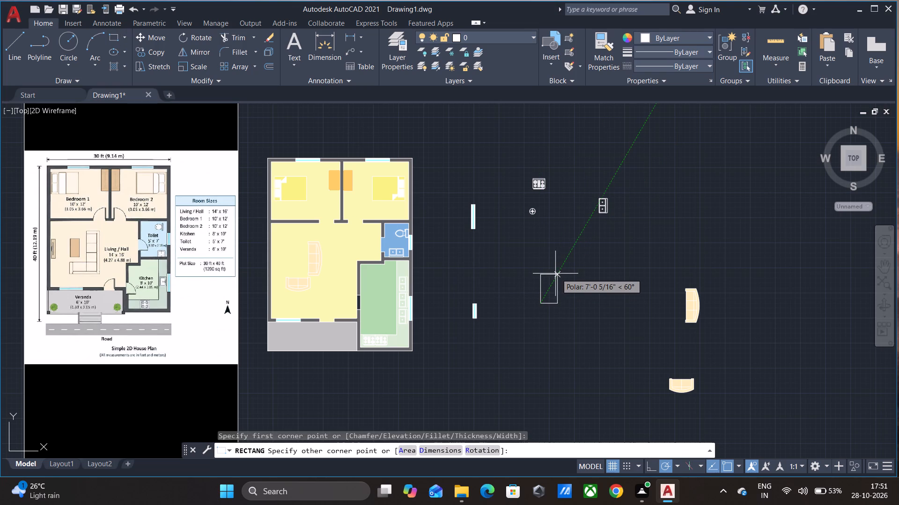
# Hatch the coffee table rectangle with a solid 254,204,102 fill.
pyautogui.click(114, 67)
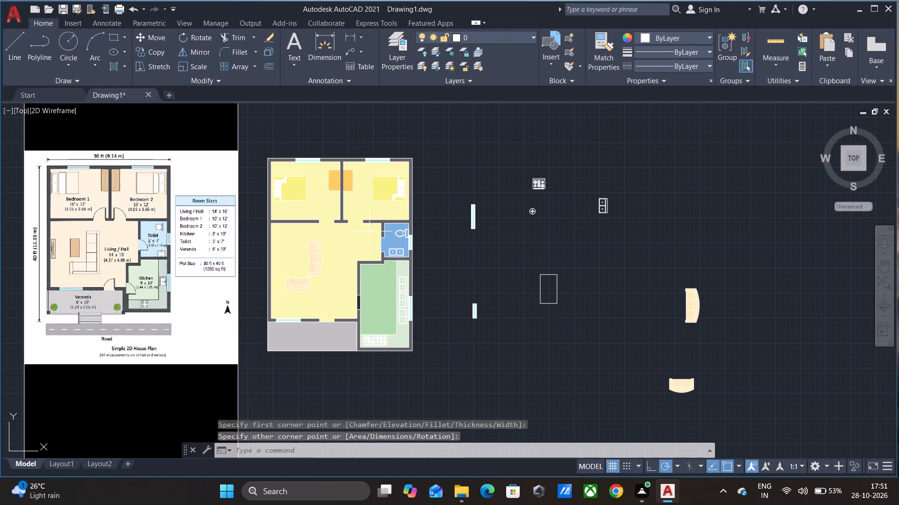
pyautogui.click(118, 50)
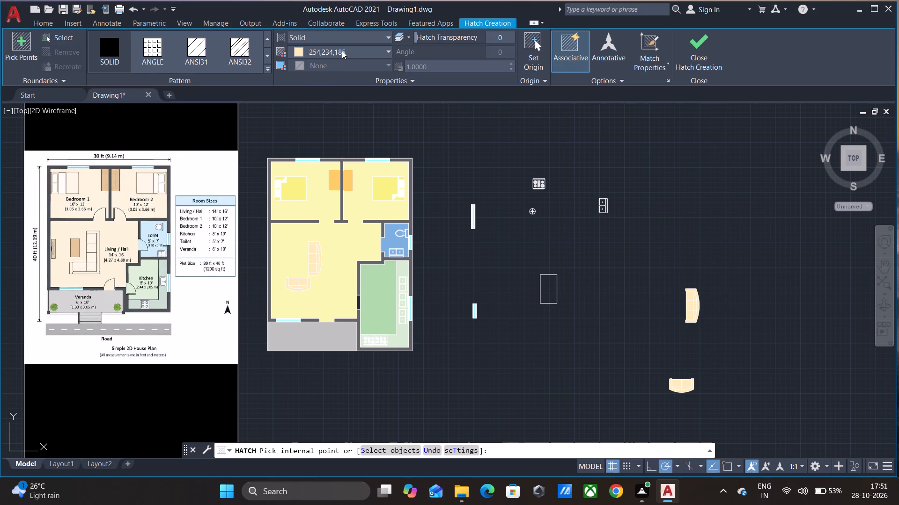
pyautogui.click(342, 50)
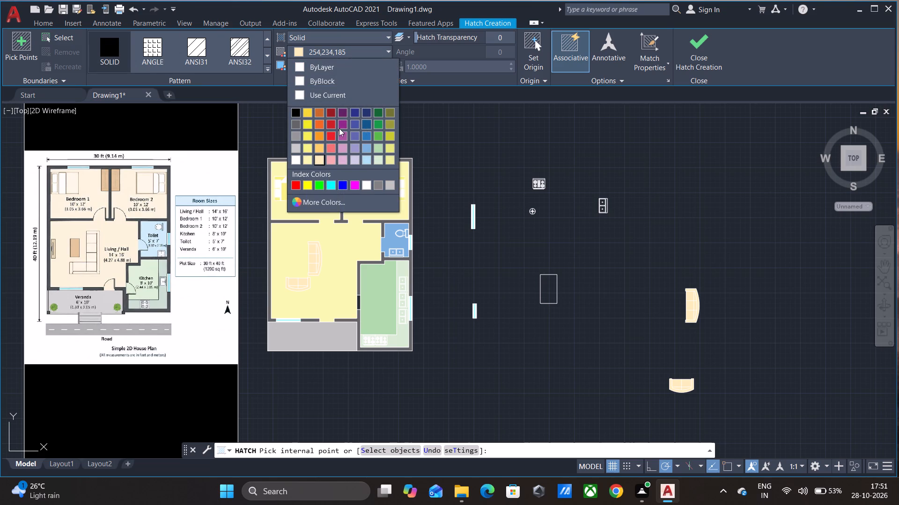
pyautogui.click(319, 146)
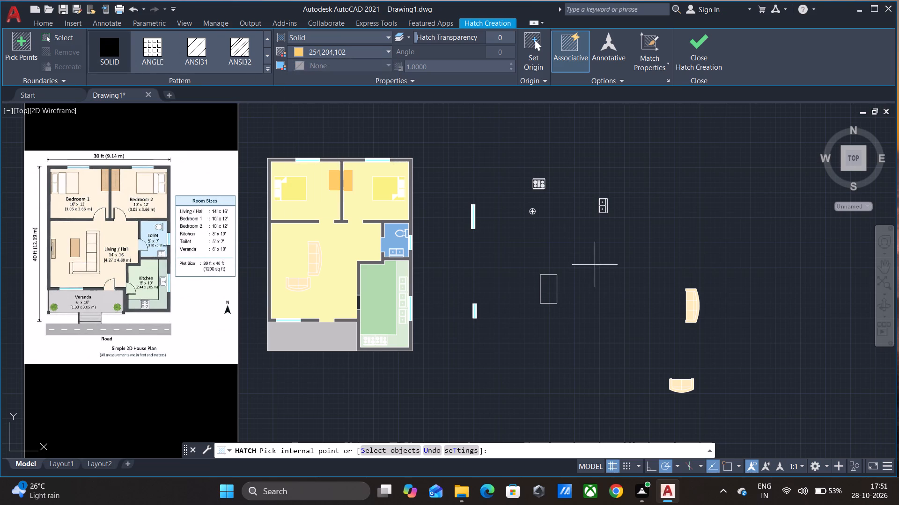
pyautogui.click(552, 288)
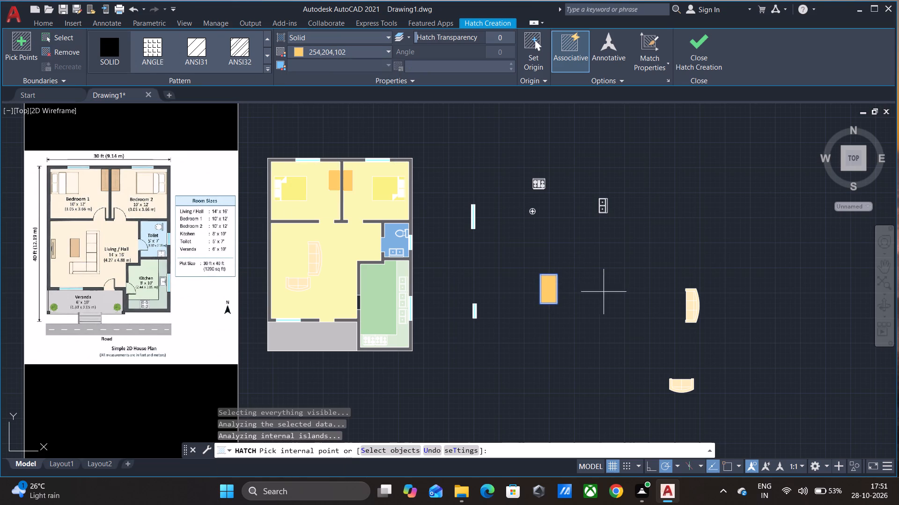
pyautogui.click(700, 61)
# Copy the filled coffee table by its upper outer corner into the living hall, on the open side of the three-seat sofa.
pyautogui.click(572, 325)
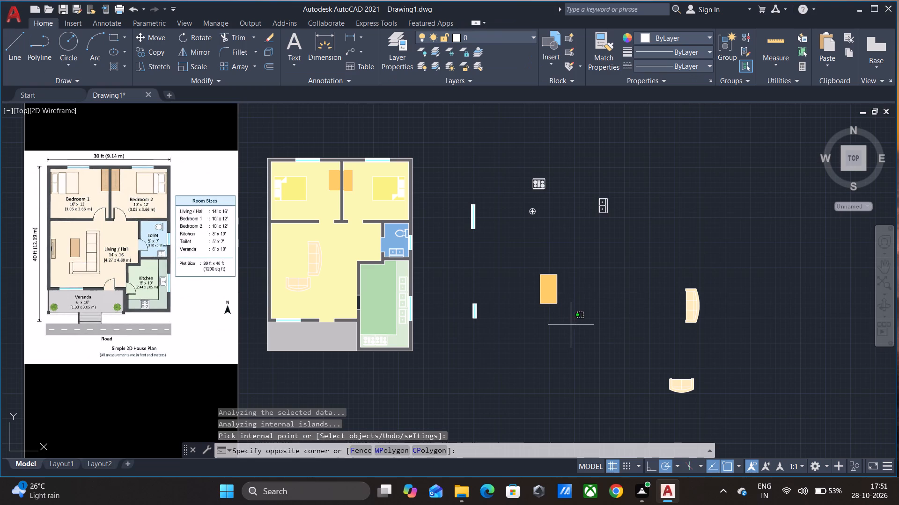
pyautogui.click(523, 264)
pyautogui.press('c')
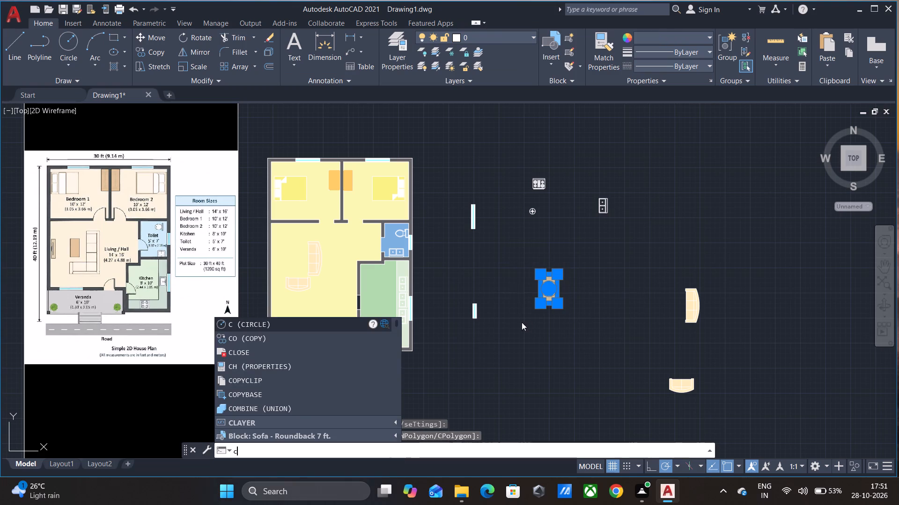
pyautogui.click(320, 332)
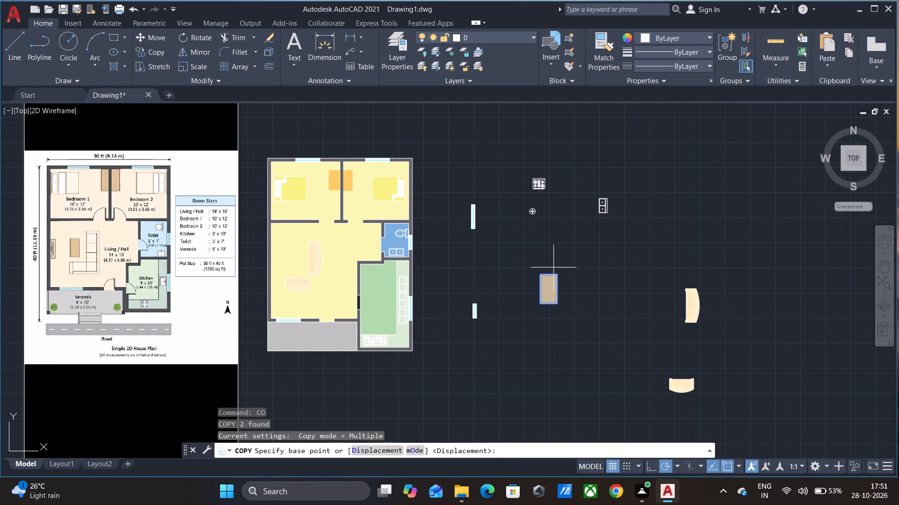
pyautogui.click(558, 274)
pyautogui.scroll(-1, 573, 252)
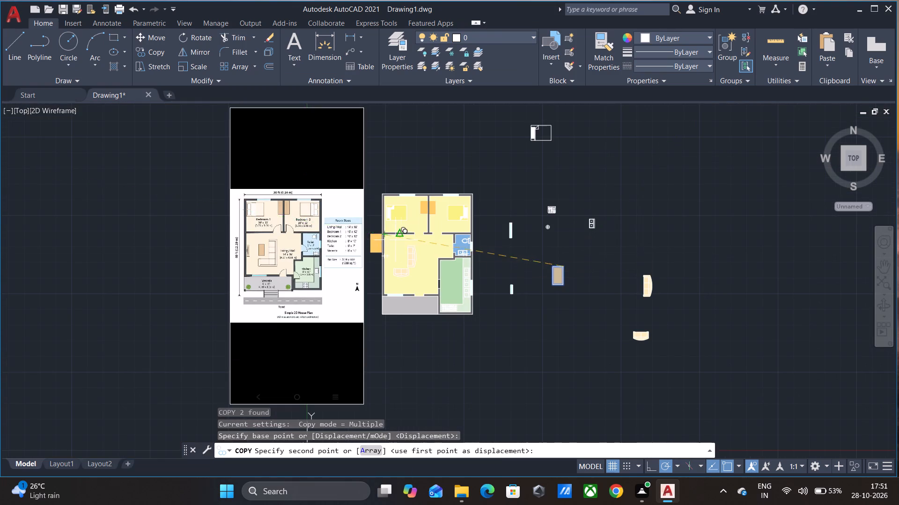
pyautogui.scroll(3, 401, 240)
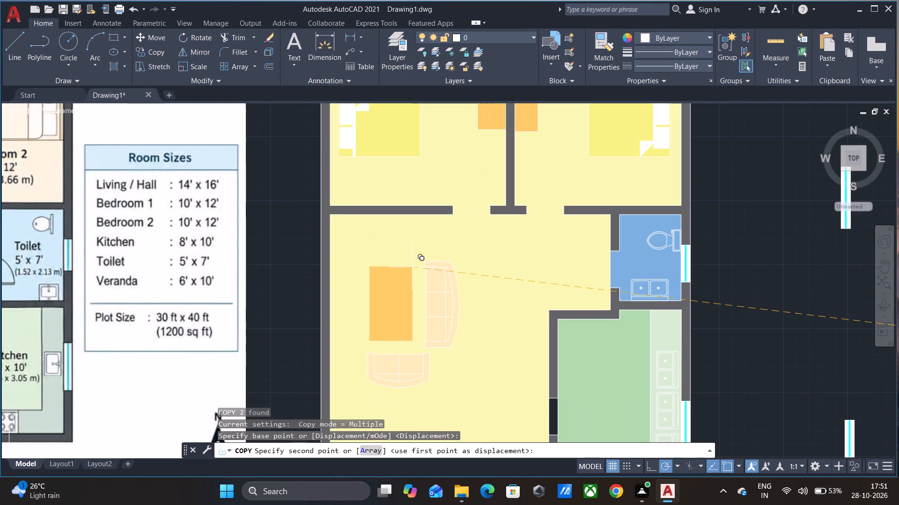
pyautogui.click(415, 265)
pyautogui.press('Escape')
# Draw a narrow upright TV unit rectangle about 7' tall between the plan and the loose window symbols.
pyautogui.scroll(-1, 485, 264)
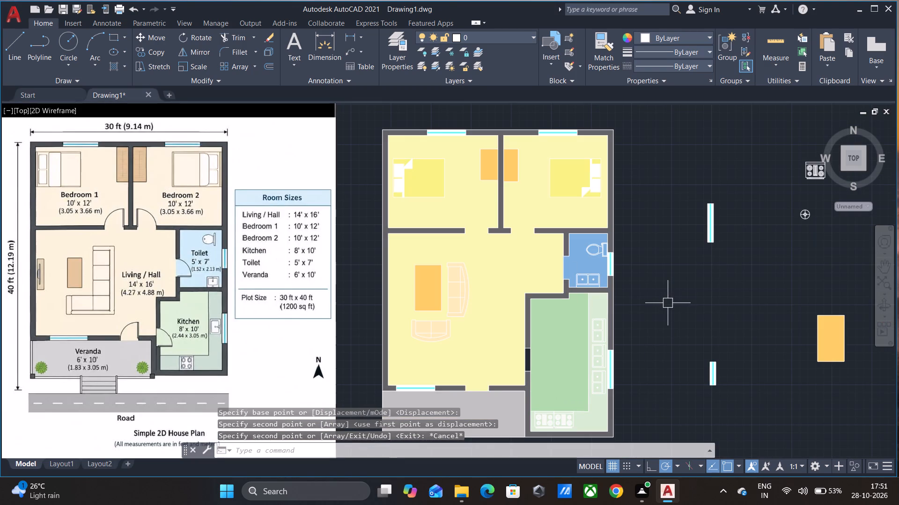
pyautogui.moveTo(674, 289); pyautogui.dragTo(663, 297, button='middle')
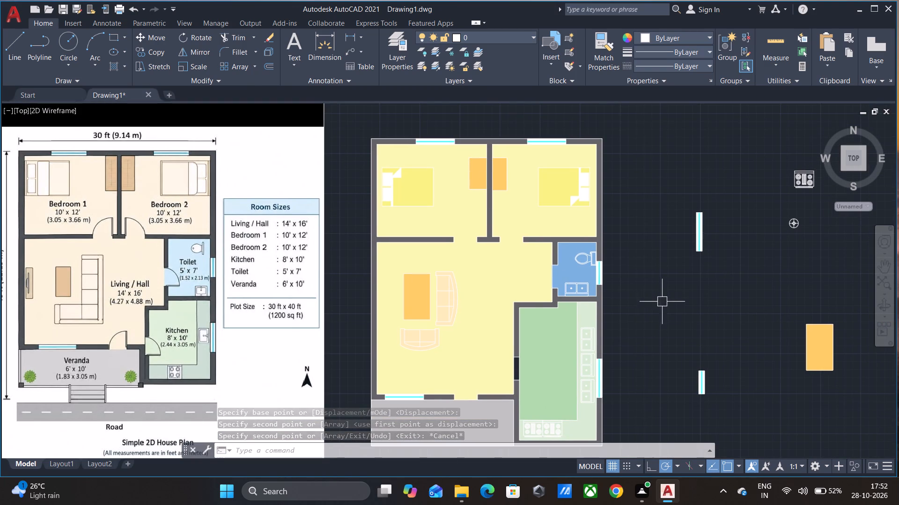
pyautogui.click(110, 36)
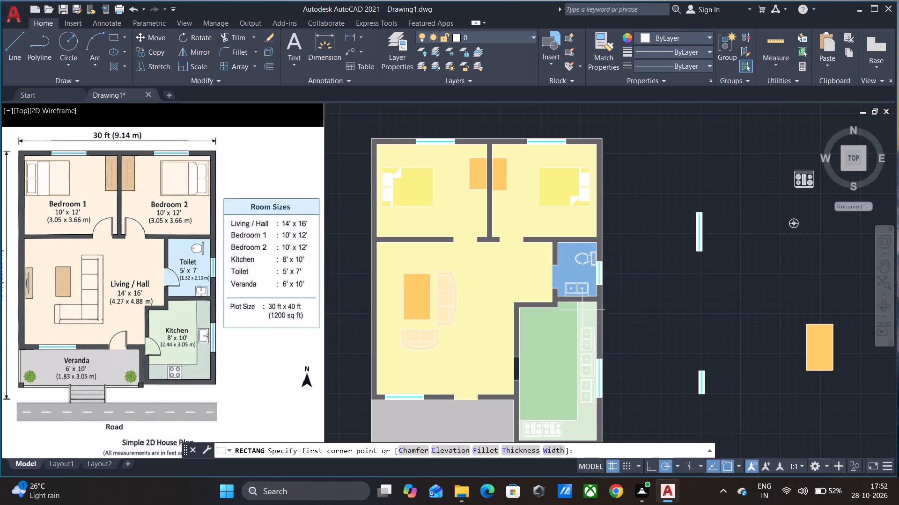
pyautogui.click(647, 286)
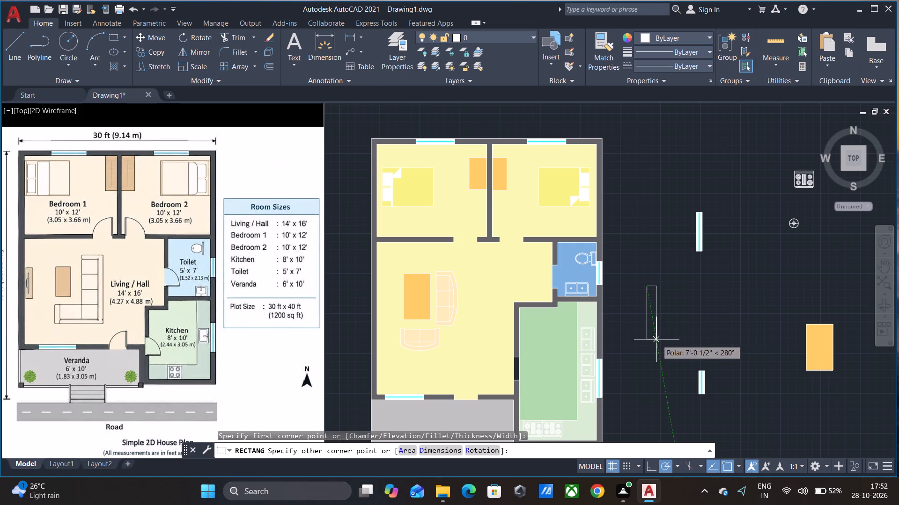
pyautogui.click(656, 339)
pyautogui.press('Escape')
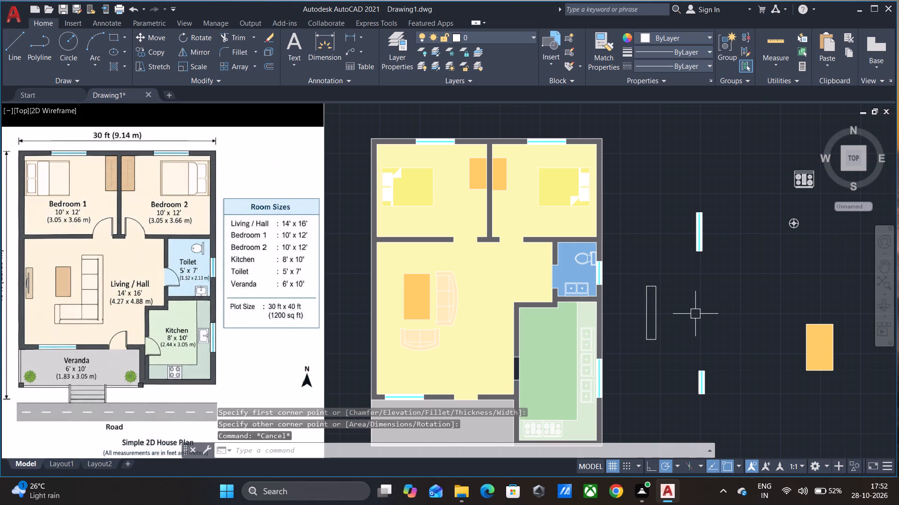
# Draw a closed narrow outline about 4' tall with lines inside the TV unit rectangle to represent the TV.
pyautogui.scroll(2, 695, 314)
pyautogui.press('l')
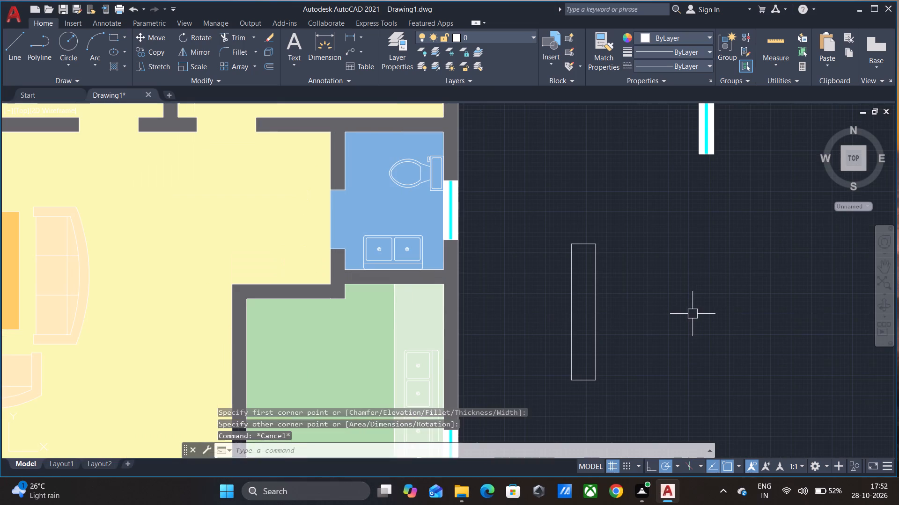
pyautogui.press('Return')
pyautogui.scroll(2, 580, 281)
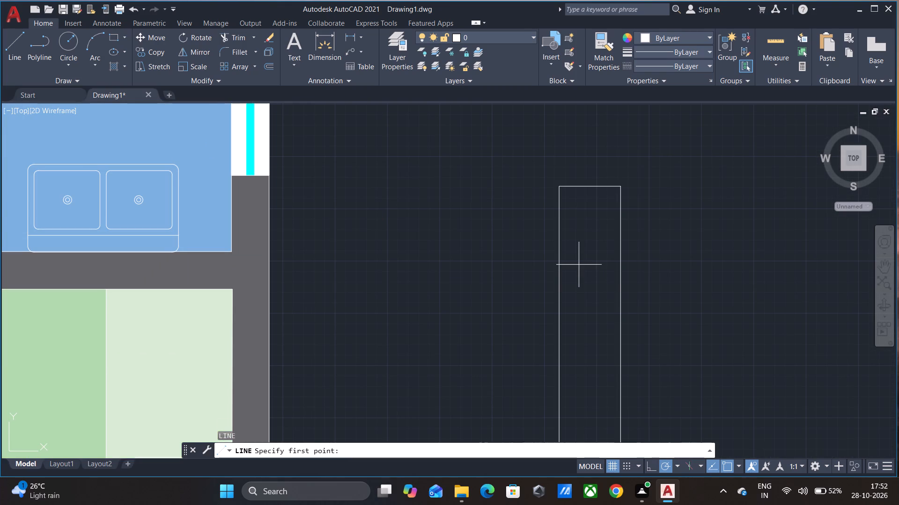
pyautogui.click(579, 264)
pyautogui.click(597, 265)
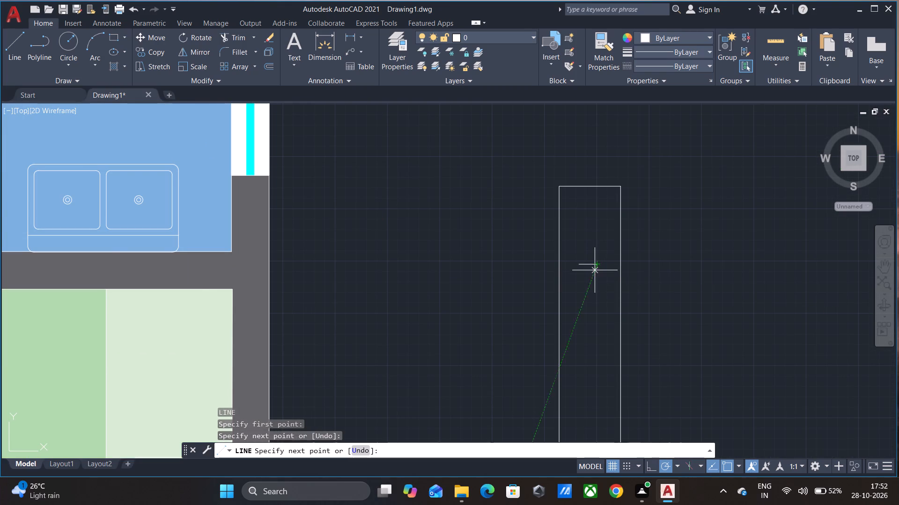
pyautogui.scroll(-2, 595, 272)
pyautogui.scroll(3, 595, 329)
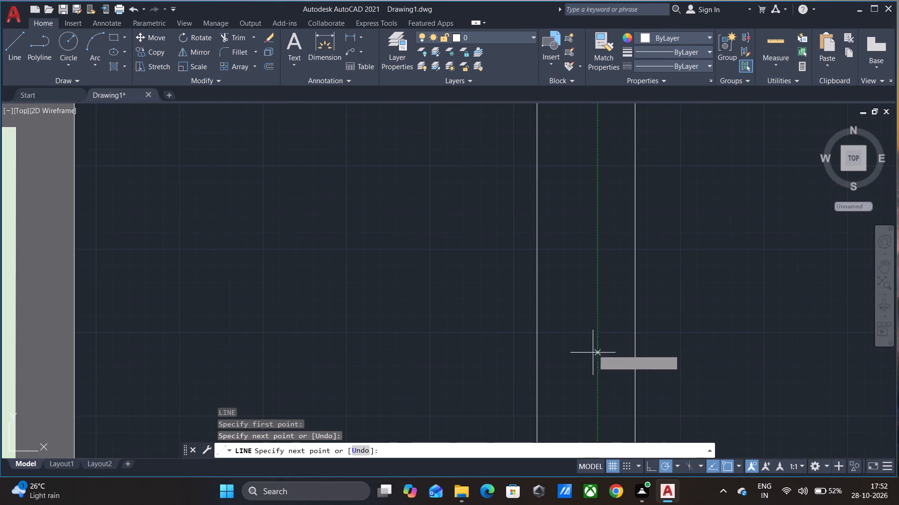
pyautogui.scroll(-2, 591, 358)
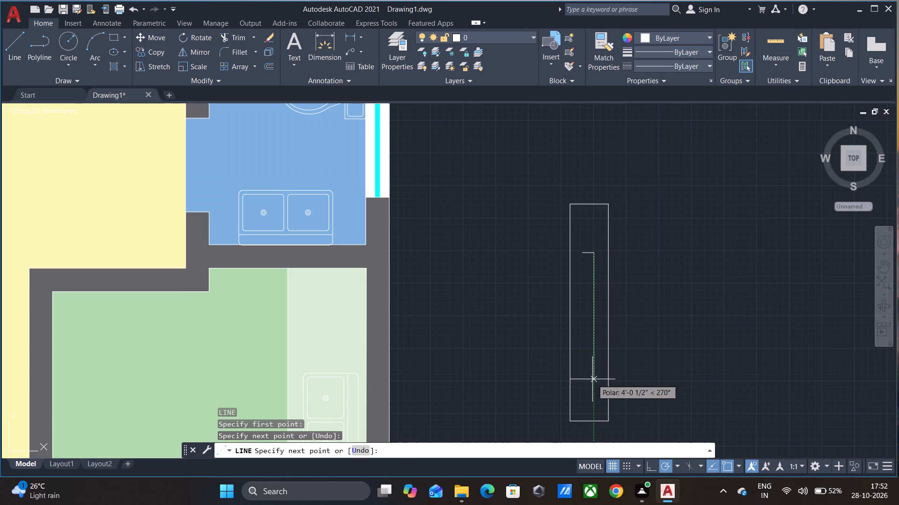
pyautogui.click(592, 379)
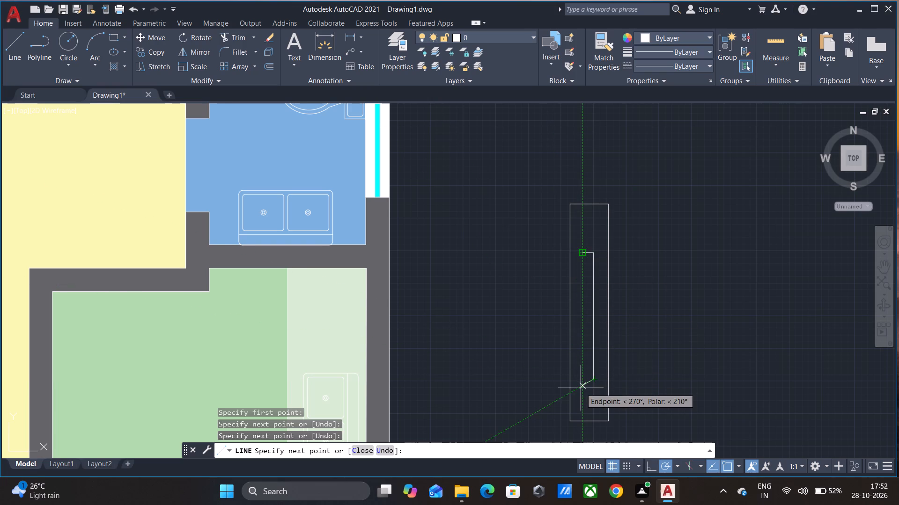
pyautogui.click(583, 380)
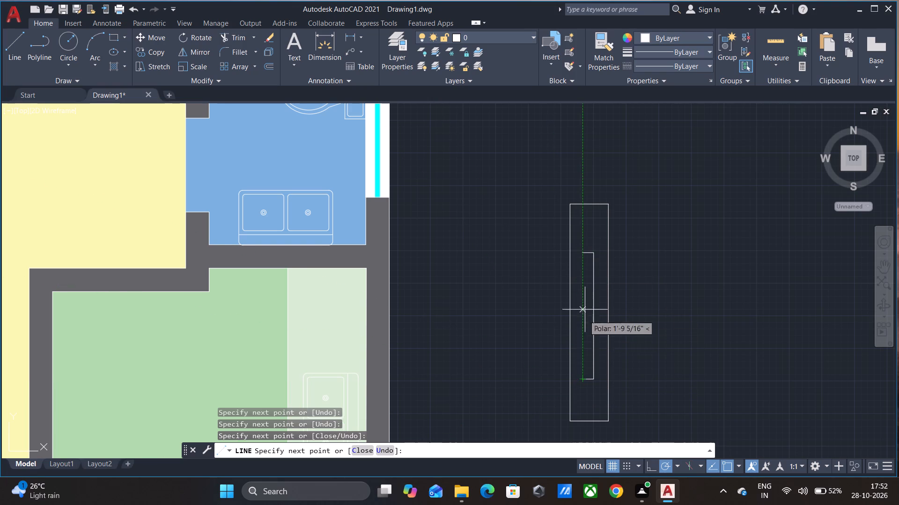
pyautogui.click(585, 254)
pyautogui.press('Escape')
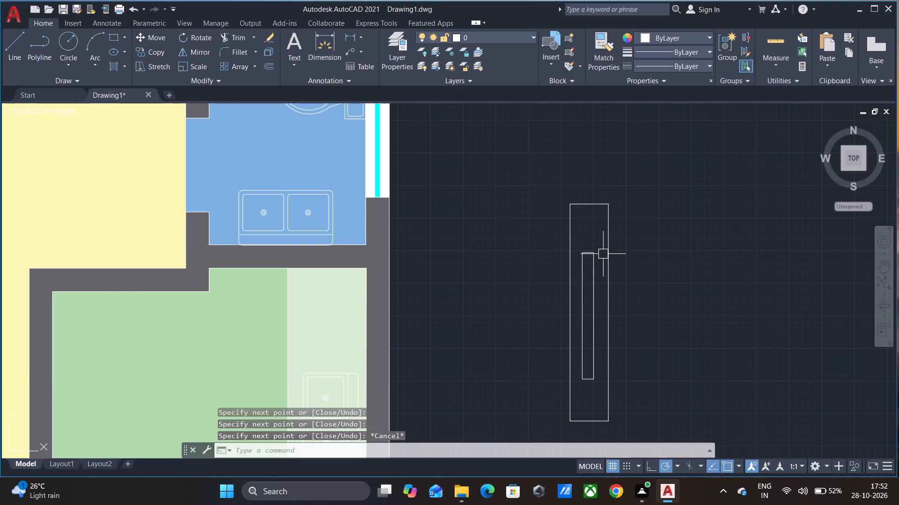
# Hatch the TV unit rectangle around the TV outline with a solid 248,153,30 fill.
pyautogui.scroll(-2, 603, 254)
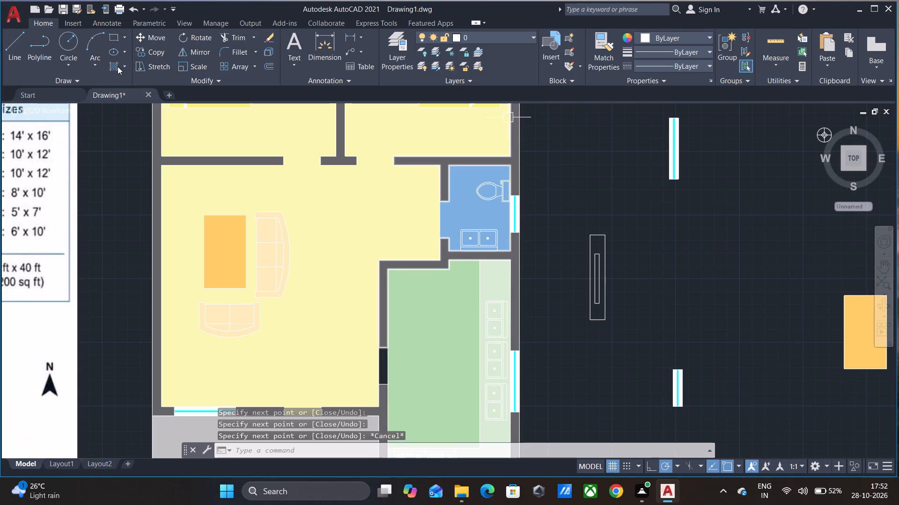
pyautogui.click(114, 66)
pyautogui.scroll(-2, 121, 64)
pyautogui.scroll(-1, 189, 141)
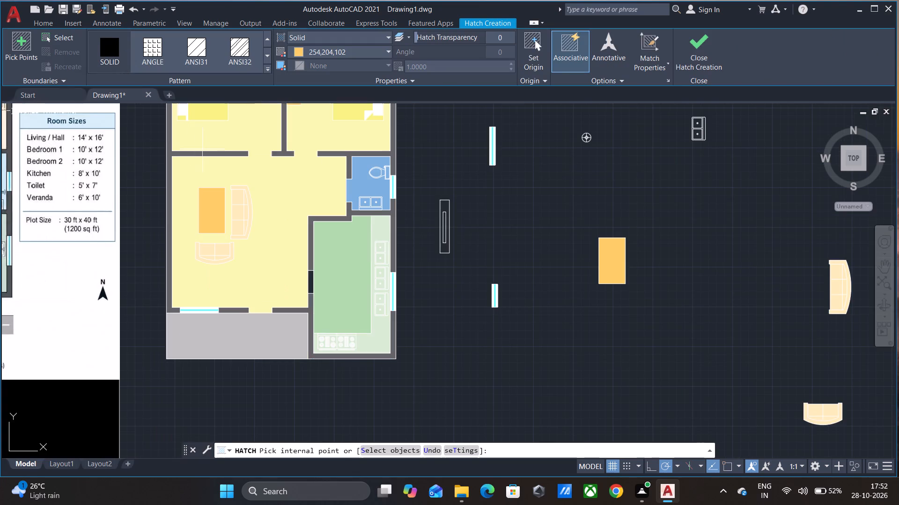
pyautogui.scroll(-2, 204, 151)
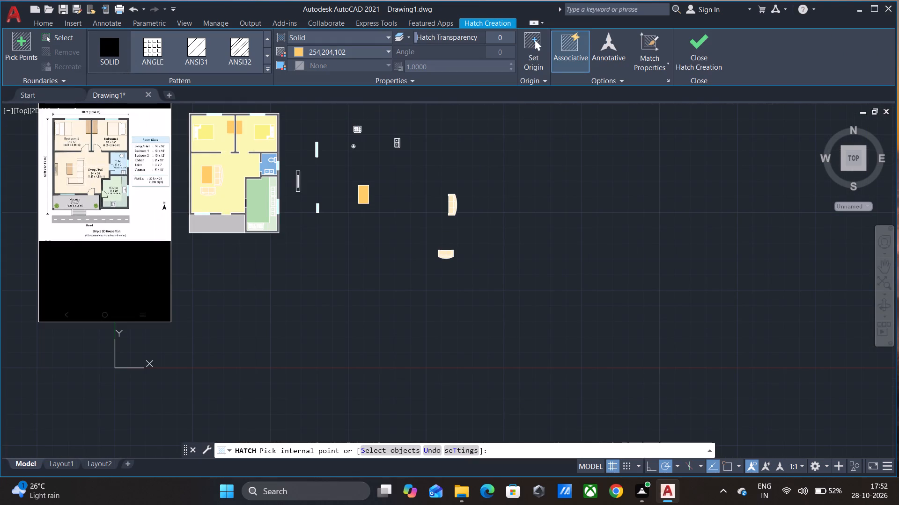
pyautogui.scroll(1, 80, 166)
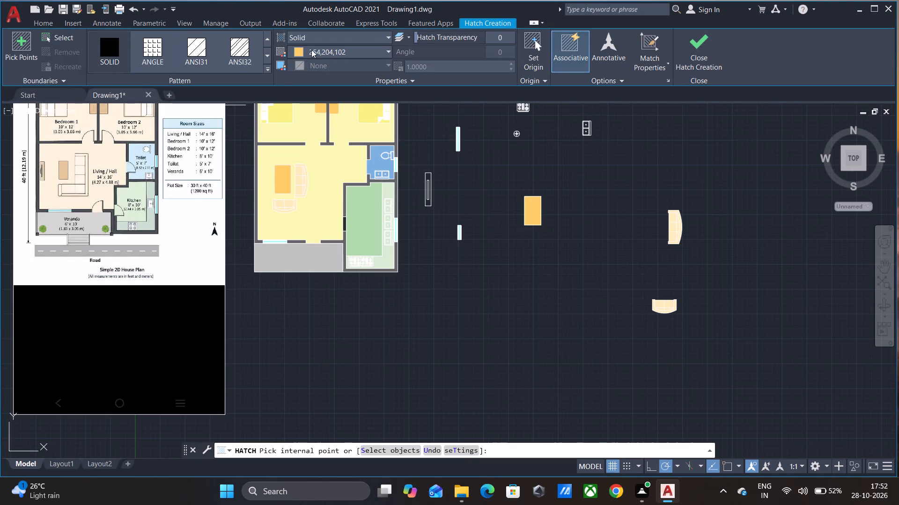
pyautogui.click(311, 50)
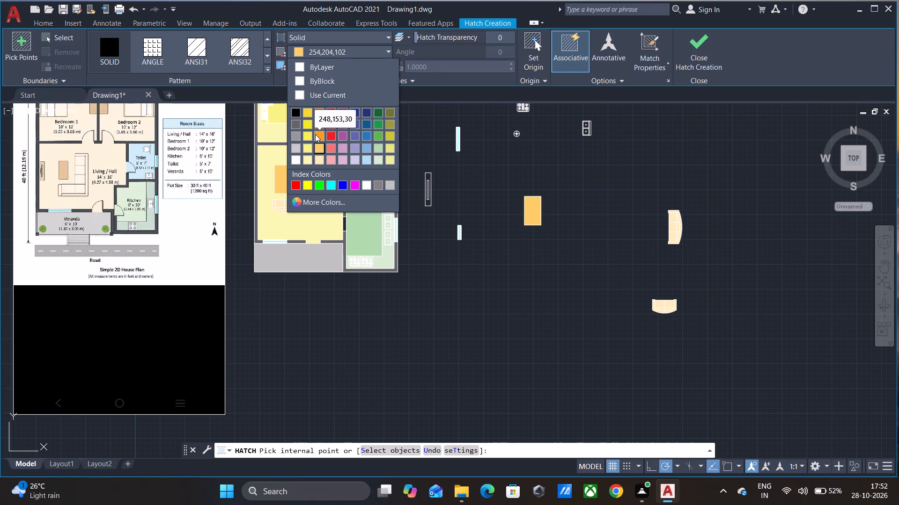
pyautogui.click(315, 134)
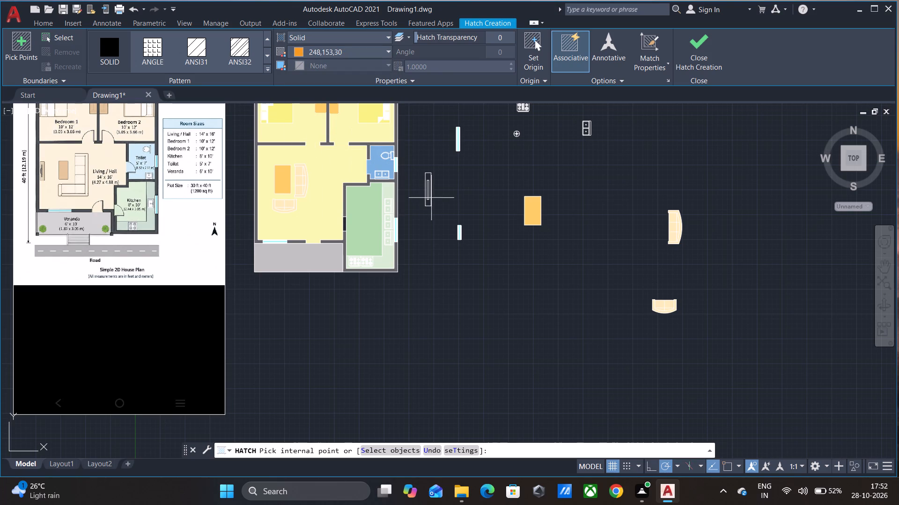
pyautogui.scroll(2, 427, 198)
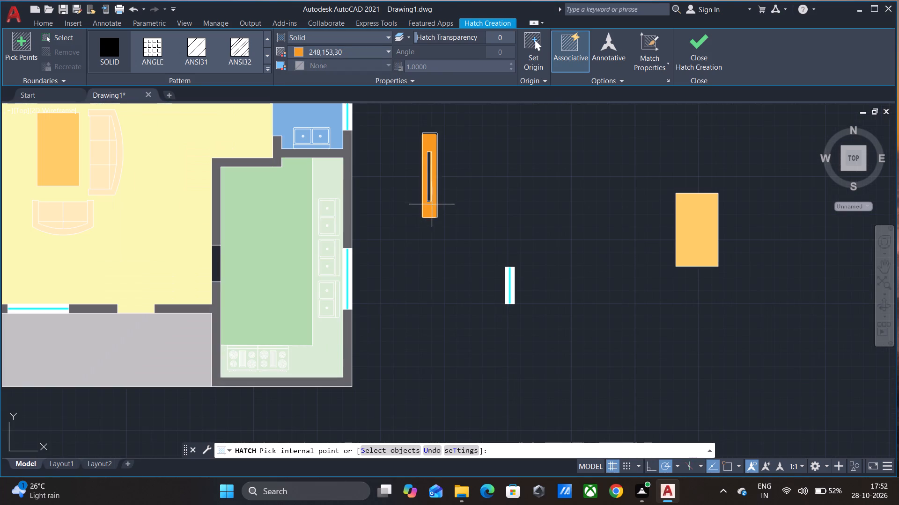
pyautogui.click(429, 206)
pyautogui.scroll(-2, 468, 194)
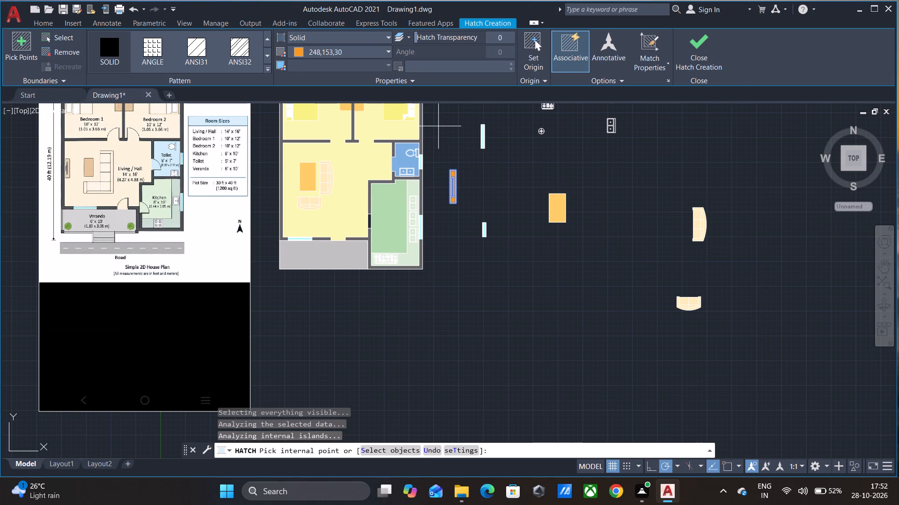
pyautogui.press('Escape')
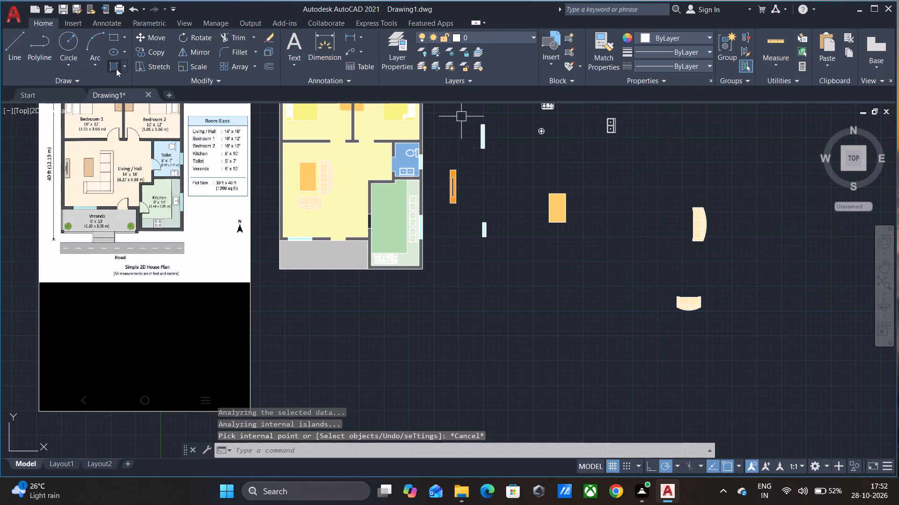
# Hatch the narrow TV outline inside the TV unit with a solid black 0,0,0 fill.
pyautogui.click(115, 68)
pyautogui.click(120, 55)
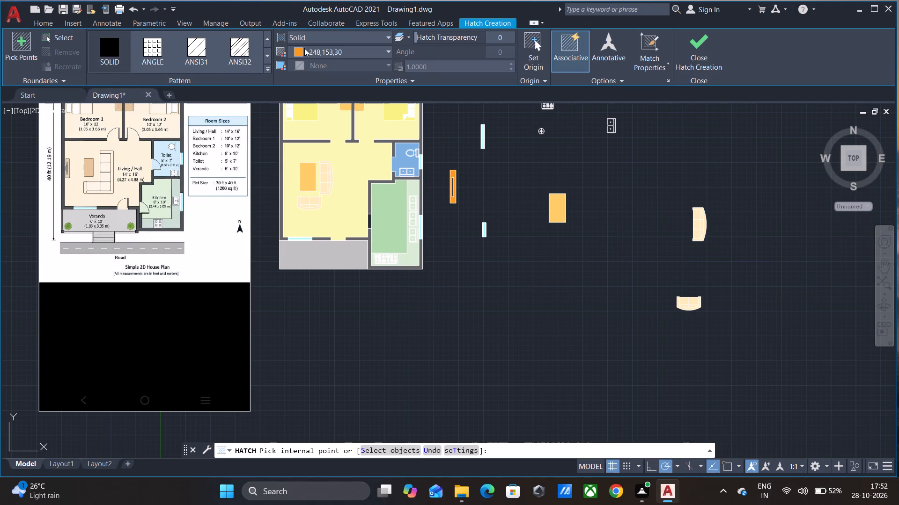
pyautogui.click(331, 48)
pyautogui.click(290, 112)
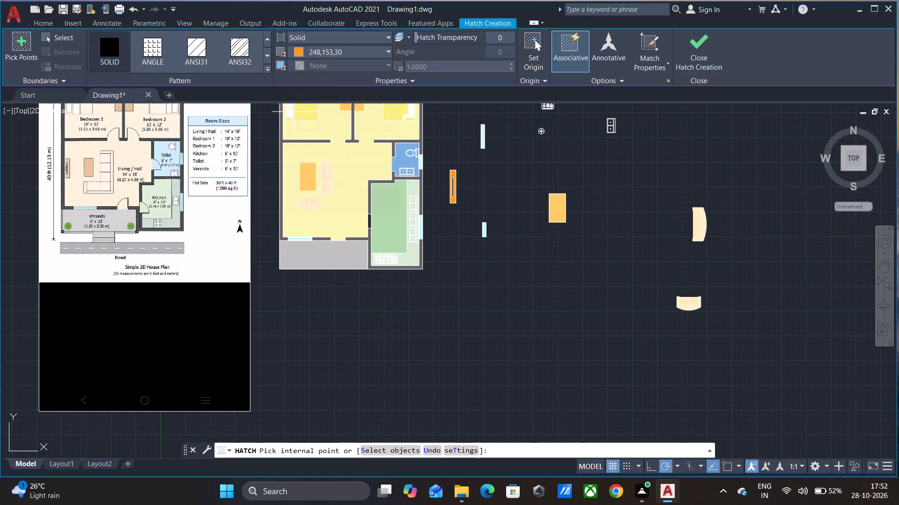
pyautogui.scroll(4, 462, 179)
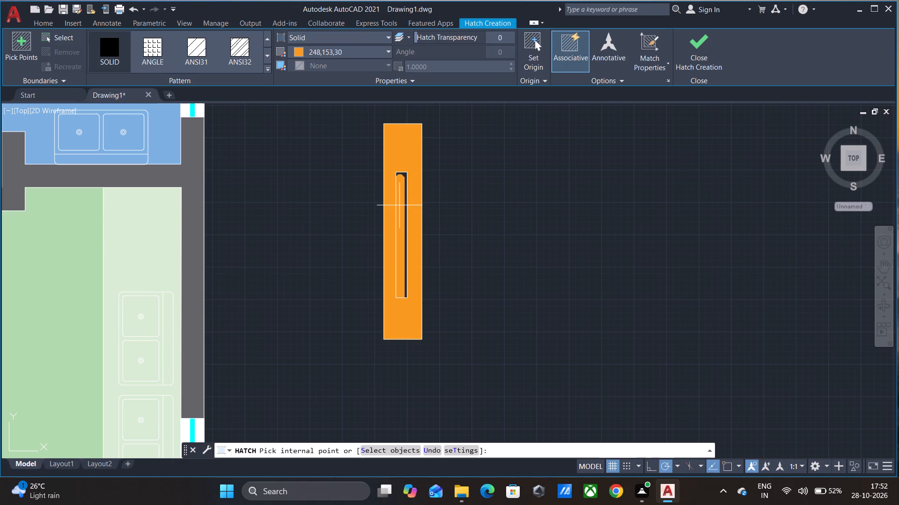
pyautogui.click(326, 54)
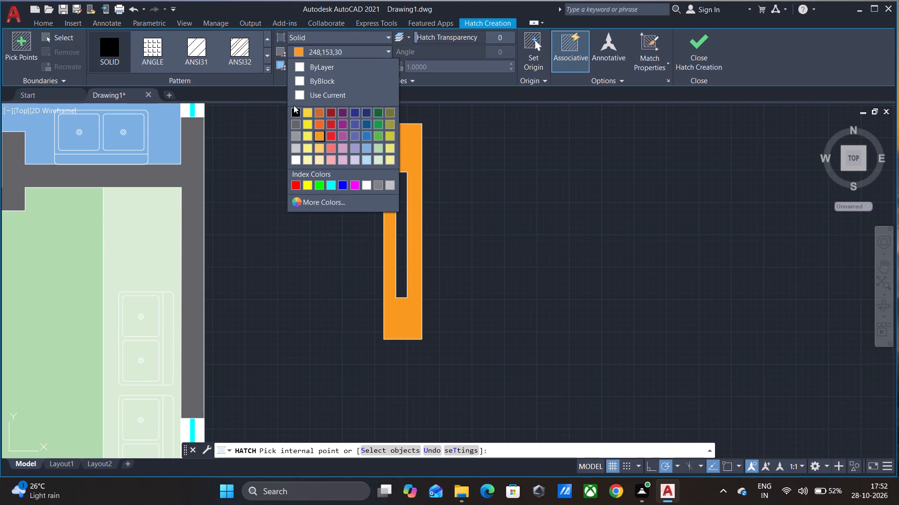
pyautogui.click(295, 109)
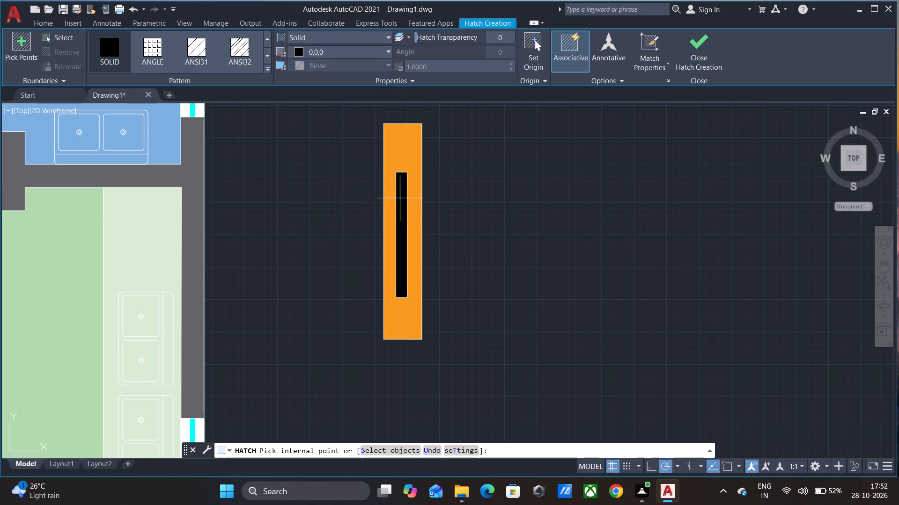
pyautogui.click(402, 200)
pyautogui.click(696, 47)
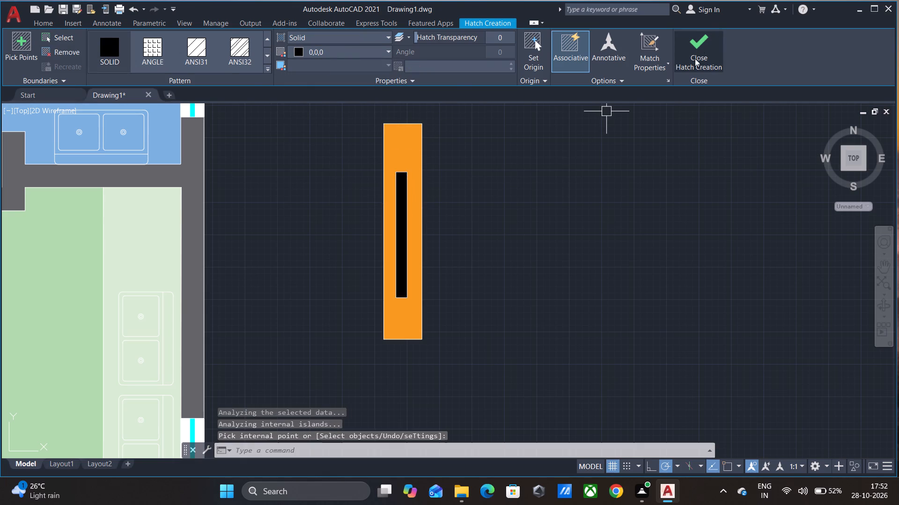
pyautogui.scroll(-2, 589, 199)
pyautogui.press('Escape')
# Copy the filled TV unit with its TV by an upper corner to the living hall's outer wall, facing the coffee table.
pyautogui.scroll(-1, 541, 252)
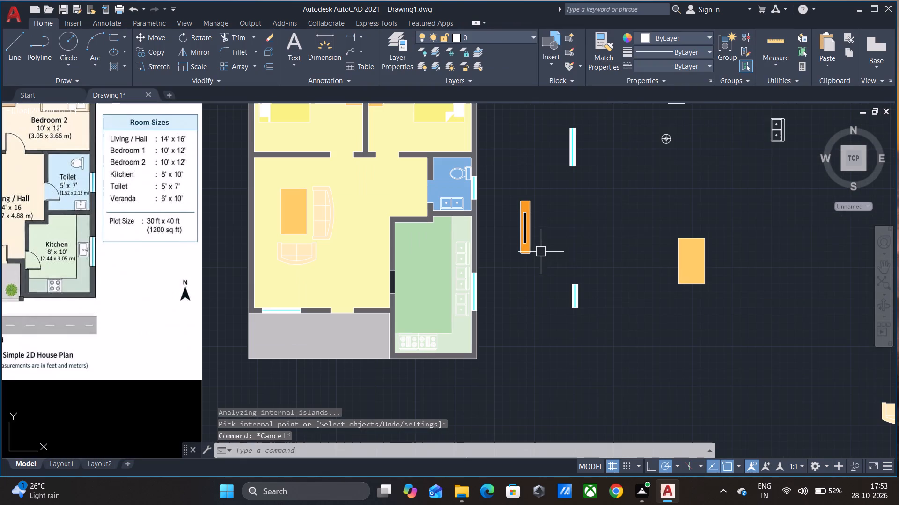
pyautogui.click(550, 266)
pyautogui.click(504, 193)
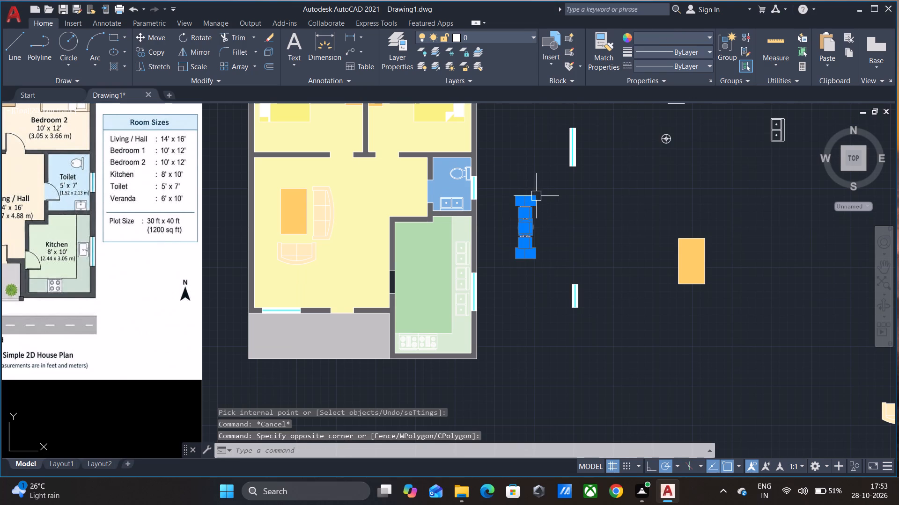
pyautogui.press('c')
pyautogui.click(235, 341)
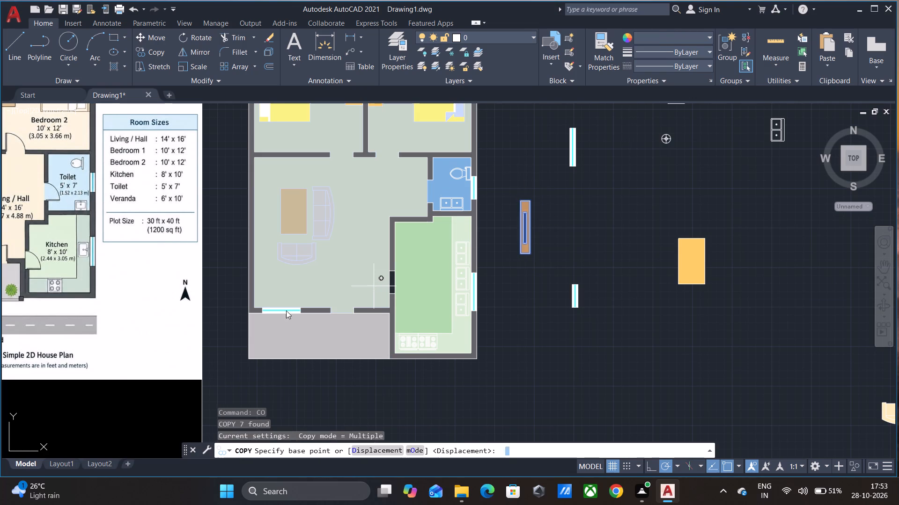
pyautogui.click(531, 204)
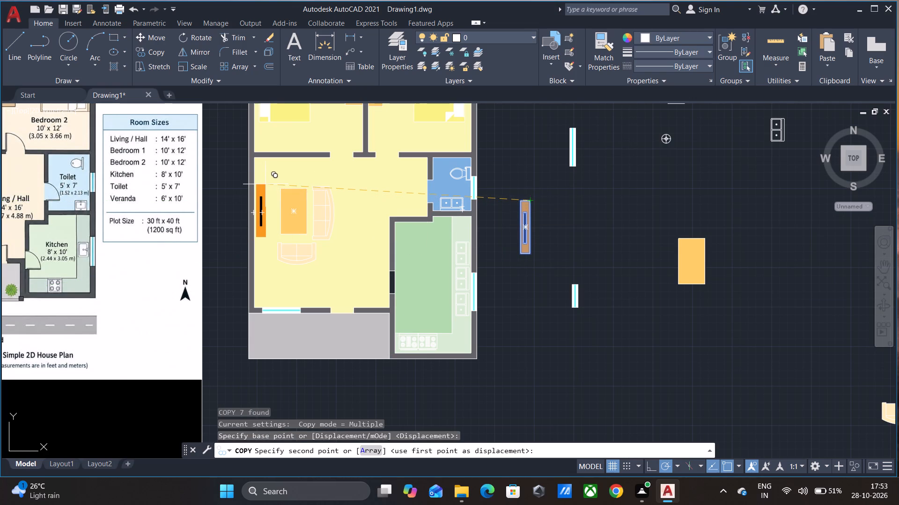
pyautogui.click(265, 187)
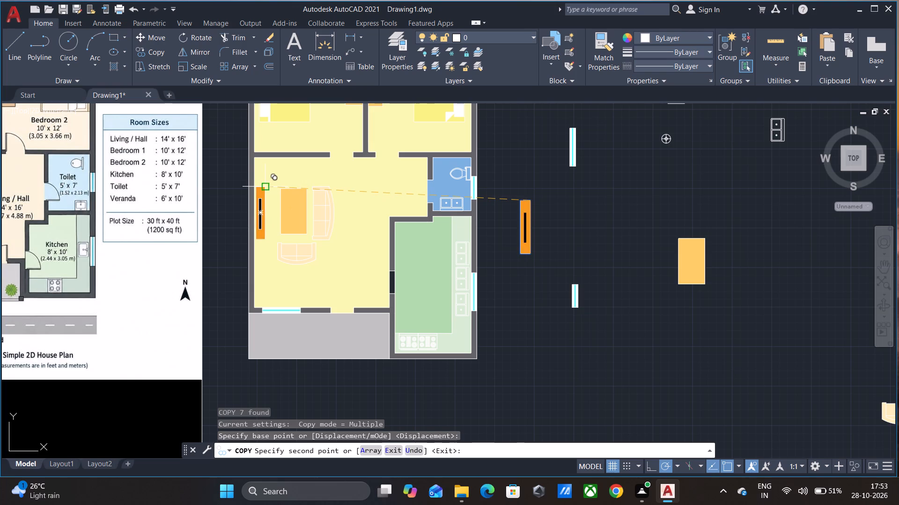
pyautogui.press('Escape')
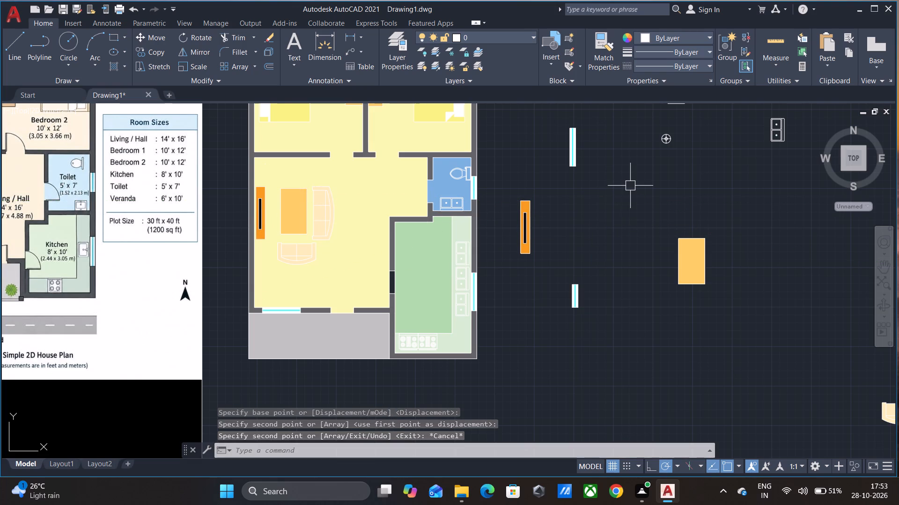
# Insert the Plant - Rubber or Philodendron block from DesignCenter's Home - Space Planner.dwg outside the plan, above the loose window symbols.
pyautogui.scroll(-1, 597, 195)
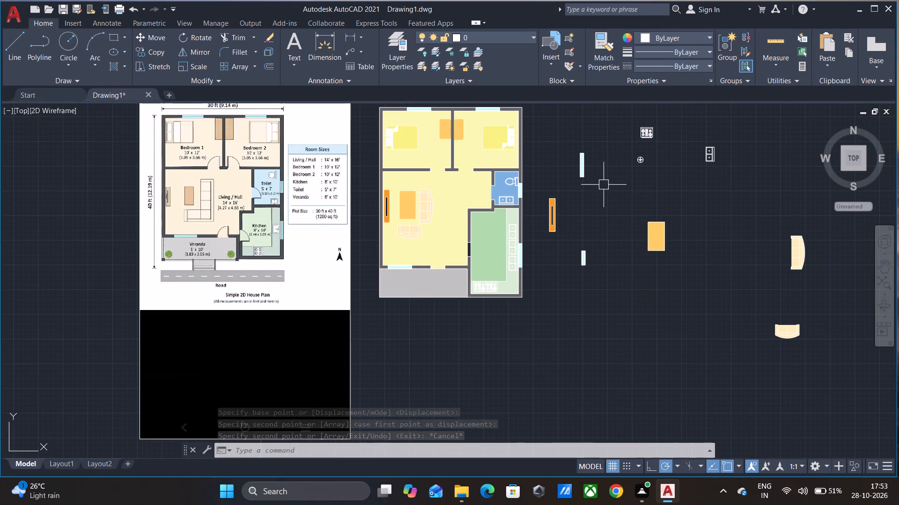
pyautogui.press('Escape')
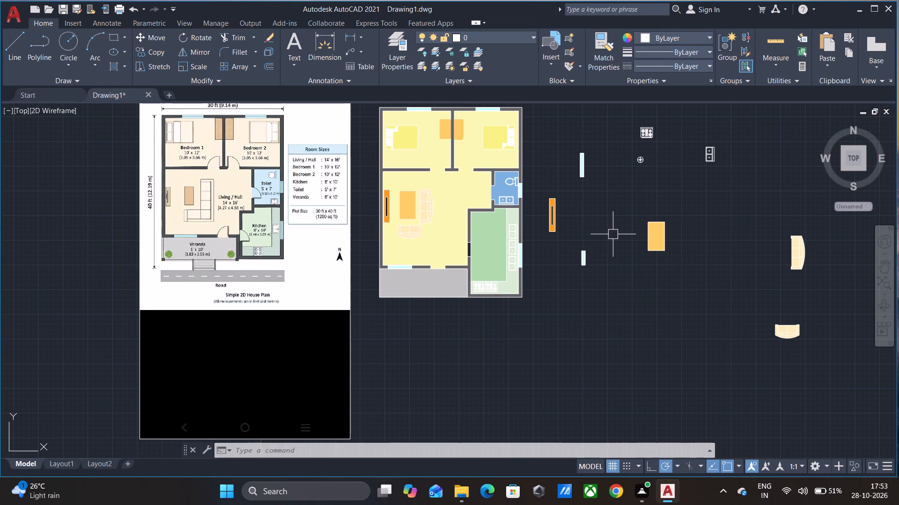
pyautogui.moveTo(619, 231); pyautogui.dragTo(630, 262, button='middle')
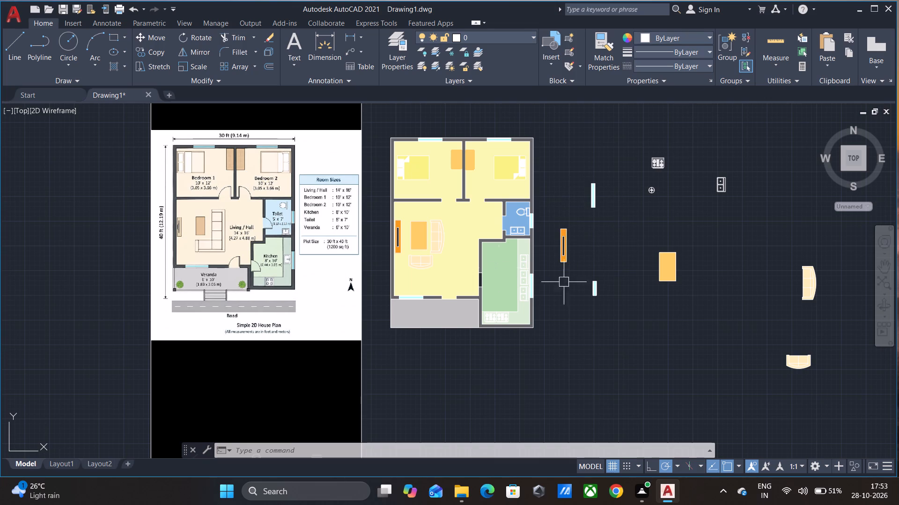
pyautogui.write('dc')
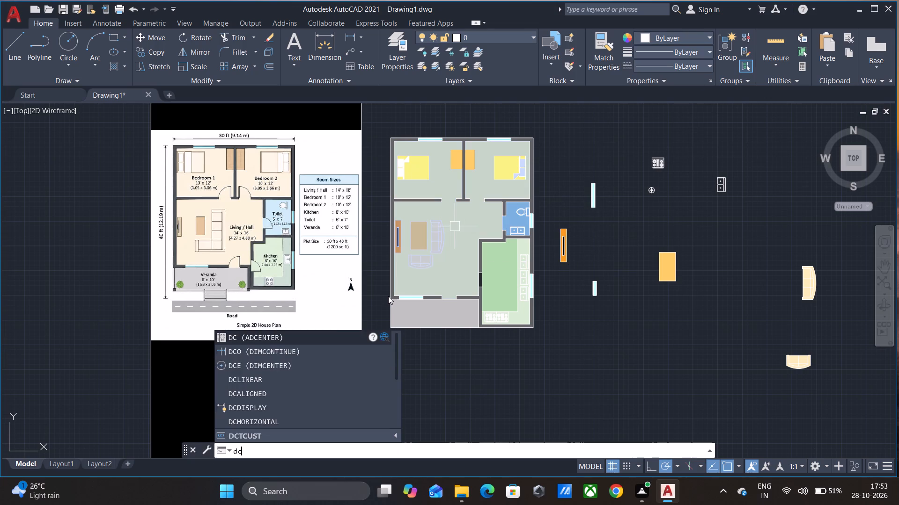
pyautogui.click(270, 335)
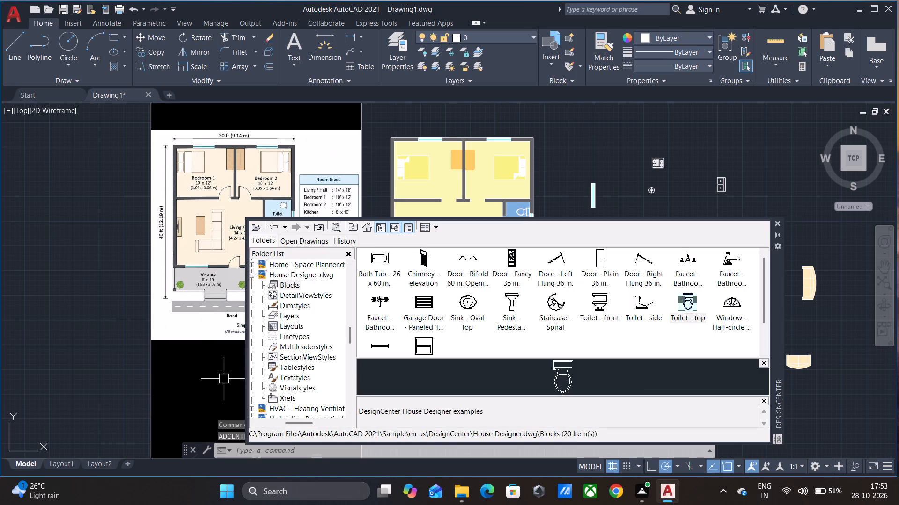
pyautogui.click(251, 274)
pyautogui.scroll(1, 284, 284)
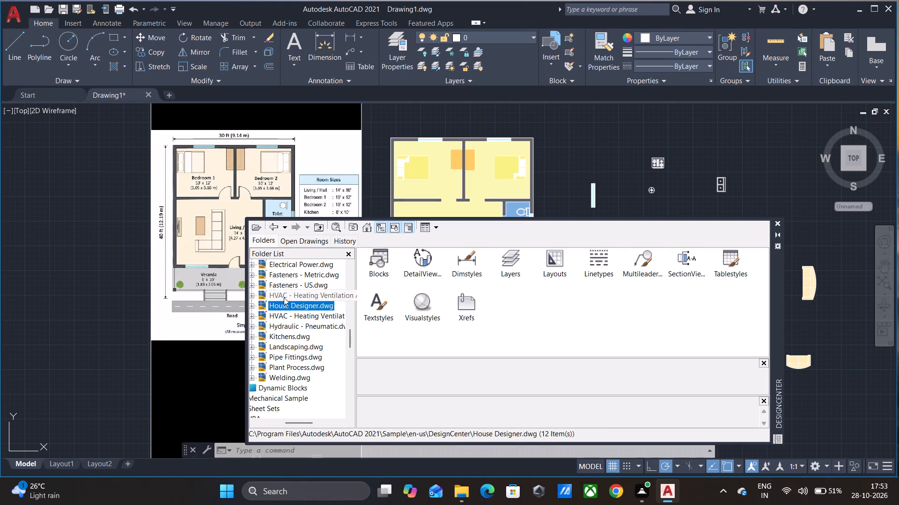
pyautogui.click(284, 297)
pyautogui.doubleClick(382, 263)
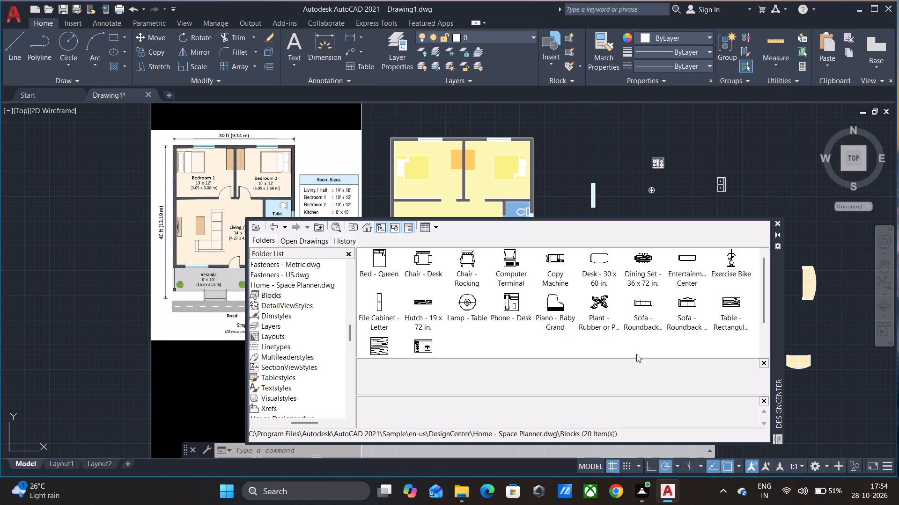
pyautogui.moveTo(592, 304); pyautogui.dragTo(591, 166)
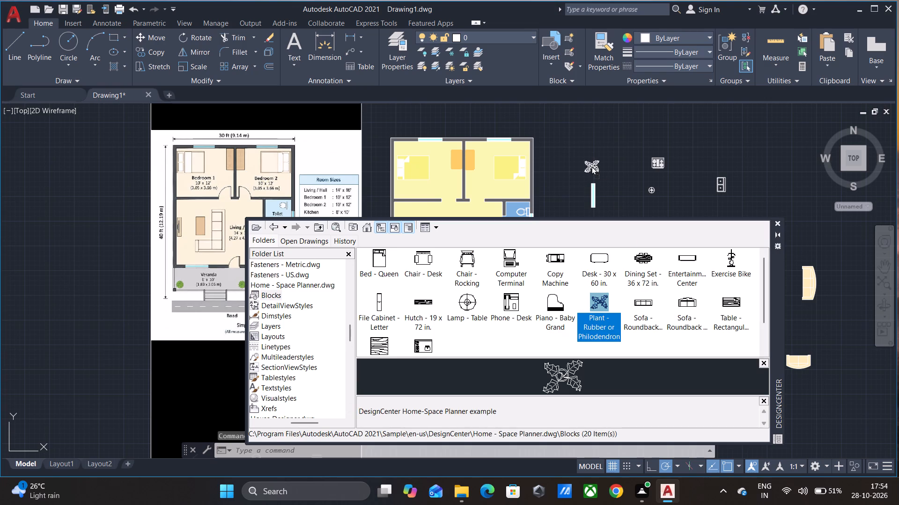
pyautogui.moveTo(591, 166); pyautogui.dragTo(597, 151)
pyautogui.click(777, 221)
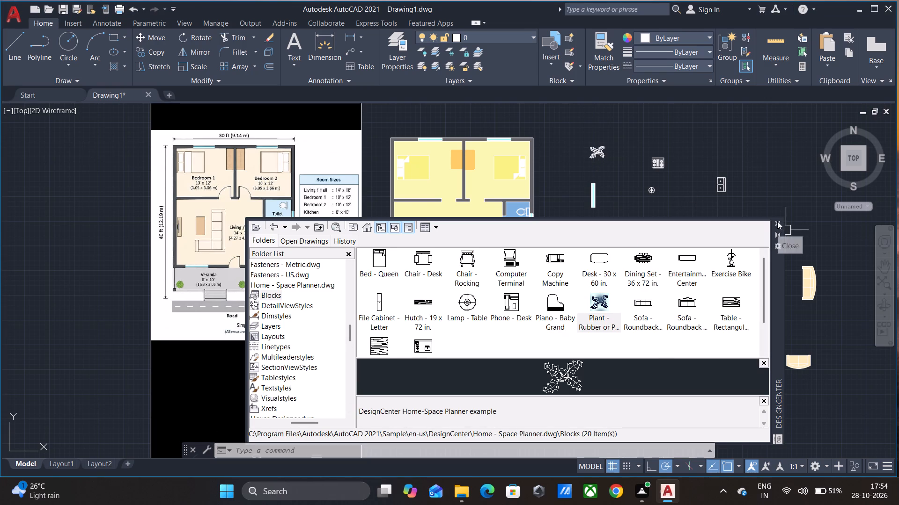
# Start a solid hatch and set its fill colour to green 19,155,72.
pyautogui.click(112, 64)
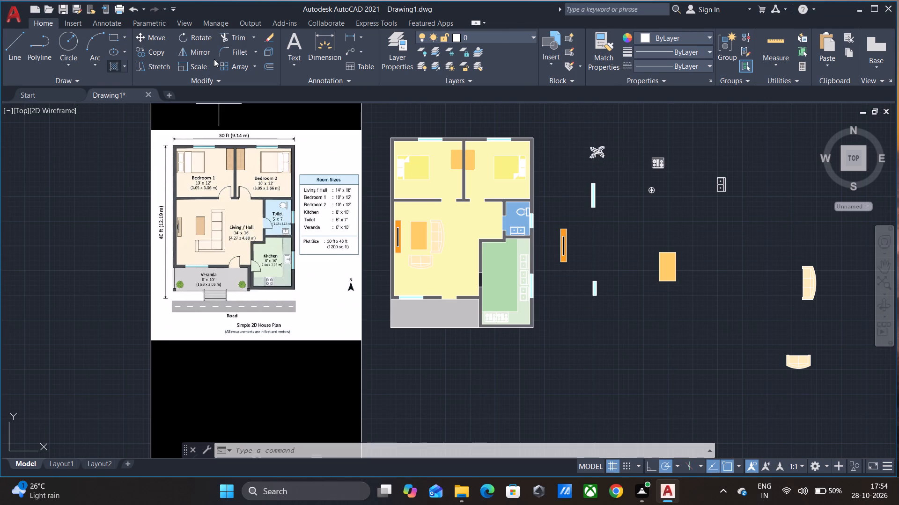
pyautogui.click(322, 53)
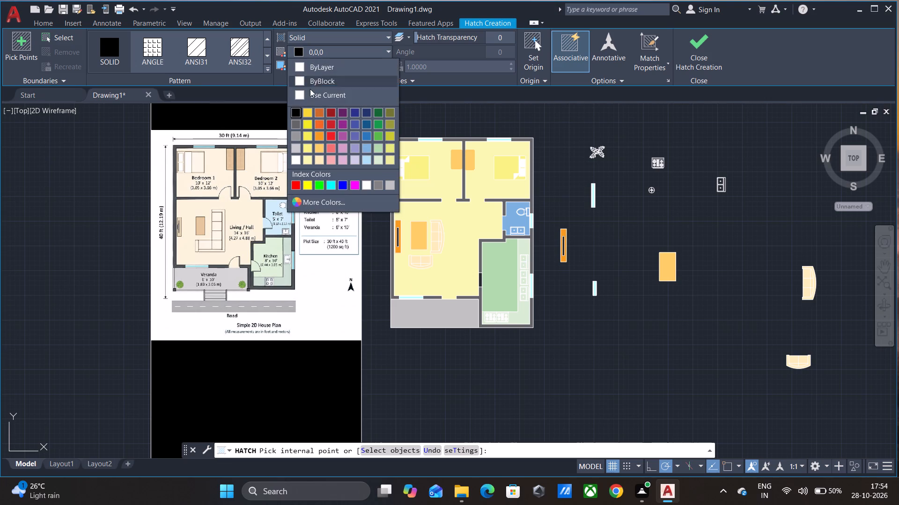
pyautogui.click(379, 123)
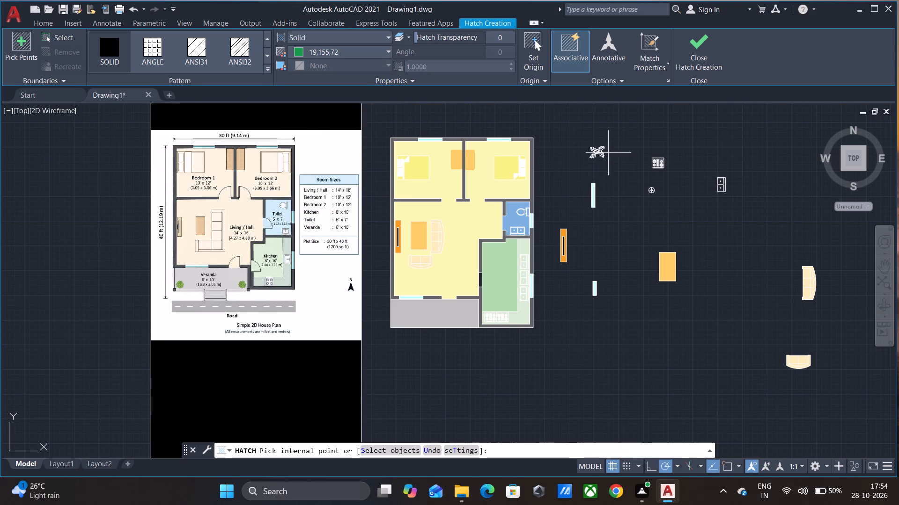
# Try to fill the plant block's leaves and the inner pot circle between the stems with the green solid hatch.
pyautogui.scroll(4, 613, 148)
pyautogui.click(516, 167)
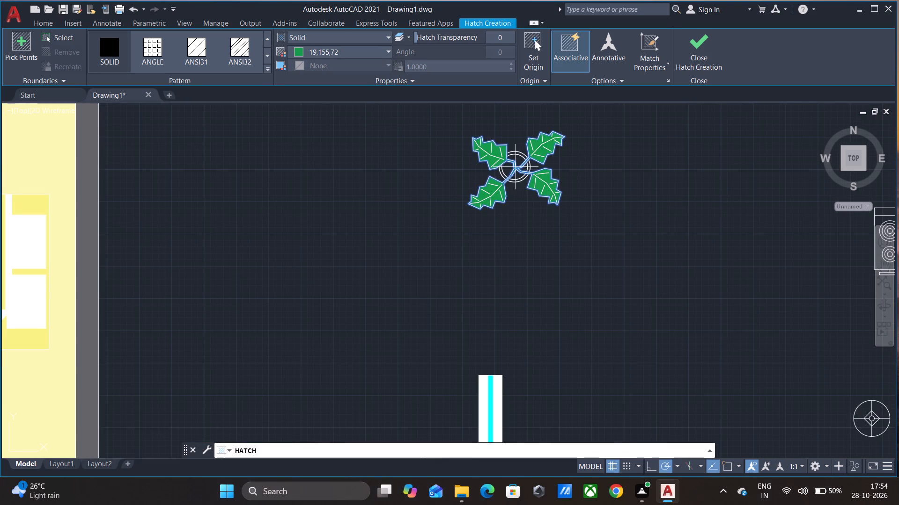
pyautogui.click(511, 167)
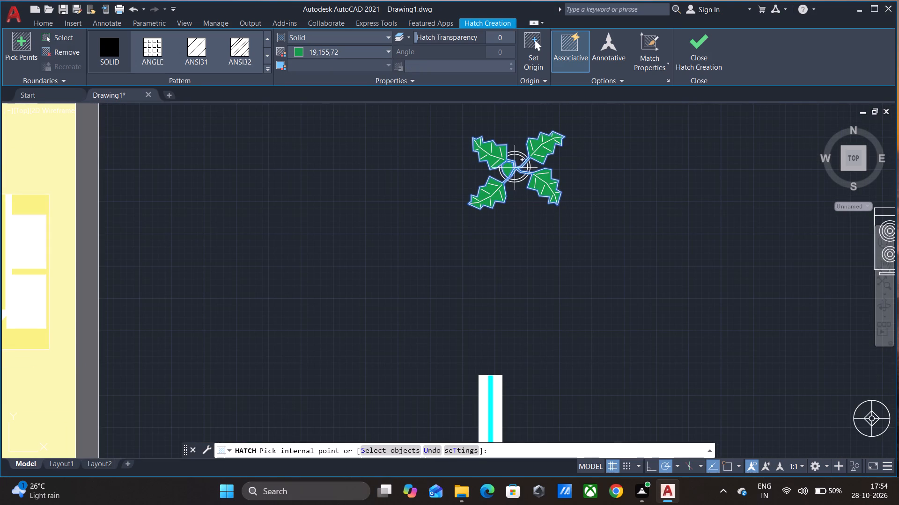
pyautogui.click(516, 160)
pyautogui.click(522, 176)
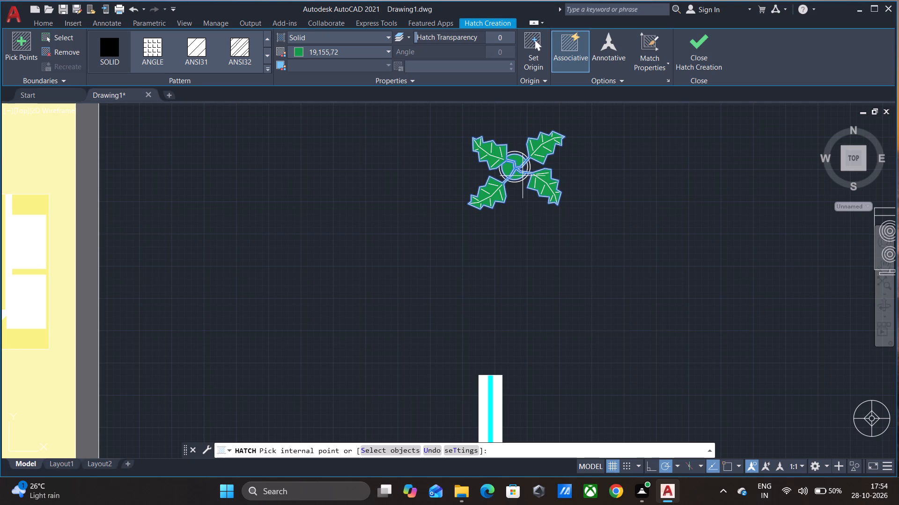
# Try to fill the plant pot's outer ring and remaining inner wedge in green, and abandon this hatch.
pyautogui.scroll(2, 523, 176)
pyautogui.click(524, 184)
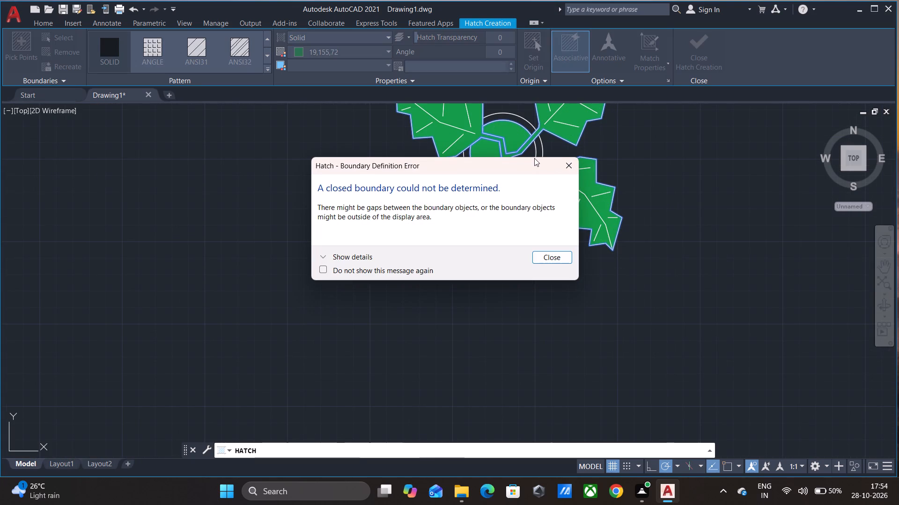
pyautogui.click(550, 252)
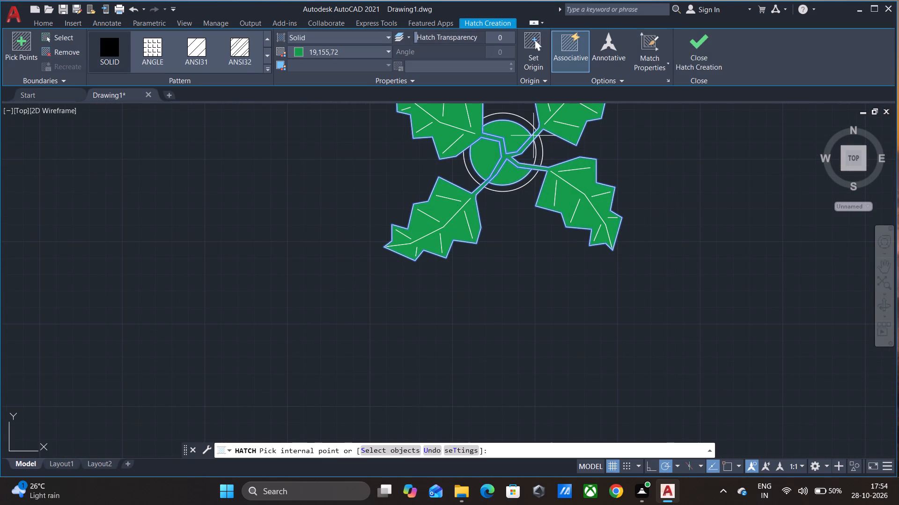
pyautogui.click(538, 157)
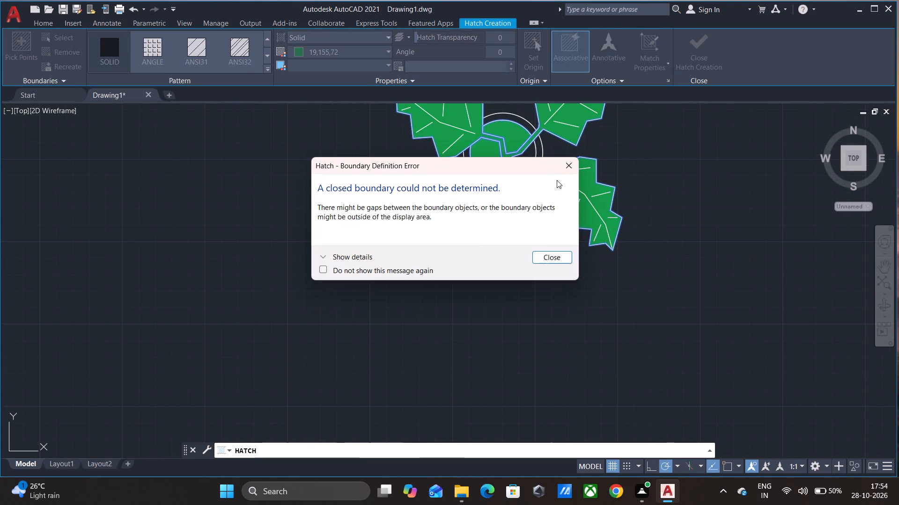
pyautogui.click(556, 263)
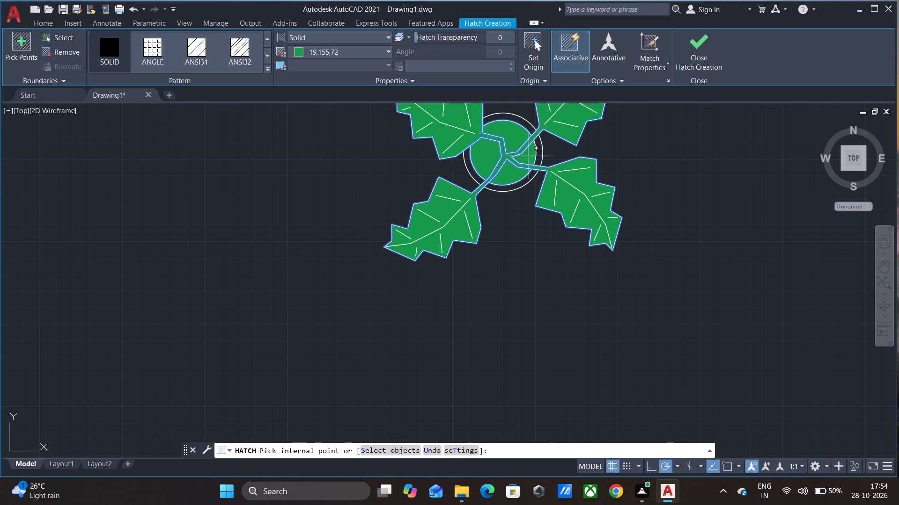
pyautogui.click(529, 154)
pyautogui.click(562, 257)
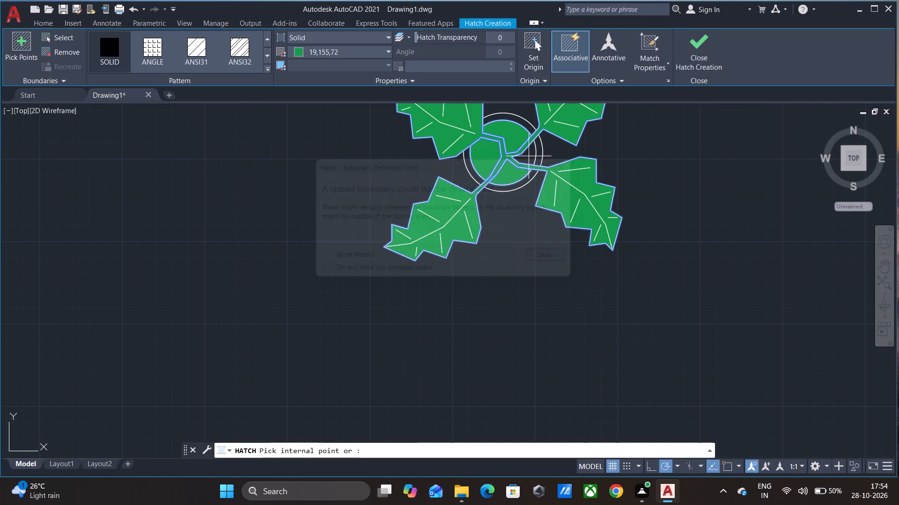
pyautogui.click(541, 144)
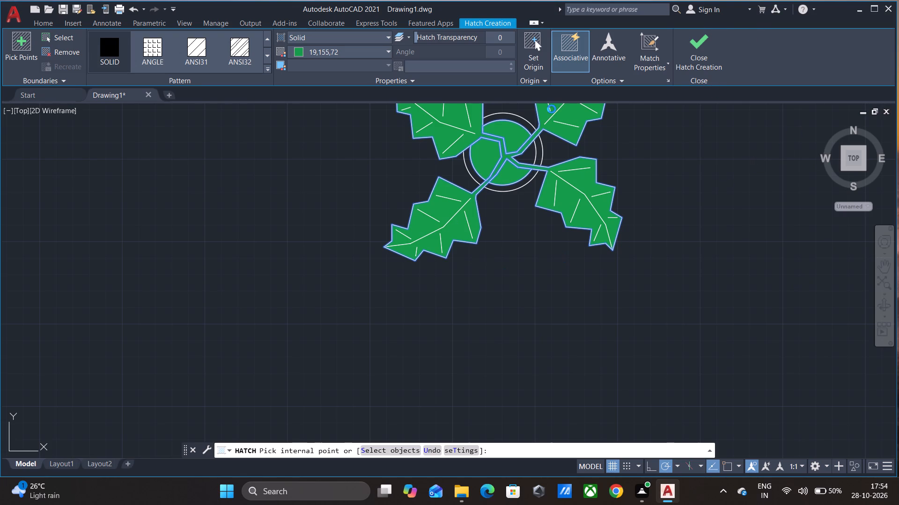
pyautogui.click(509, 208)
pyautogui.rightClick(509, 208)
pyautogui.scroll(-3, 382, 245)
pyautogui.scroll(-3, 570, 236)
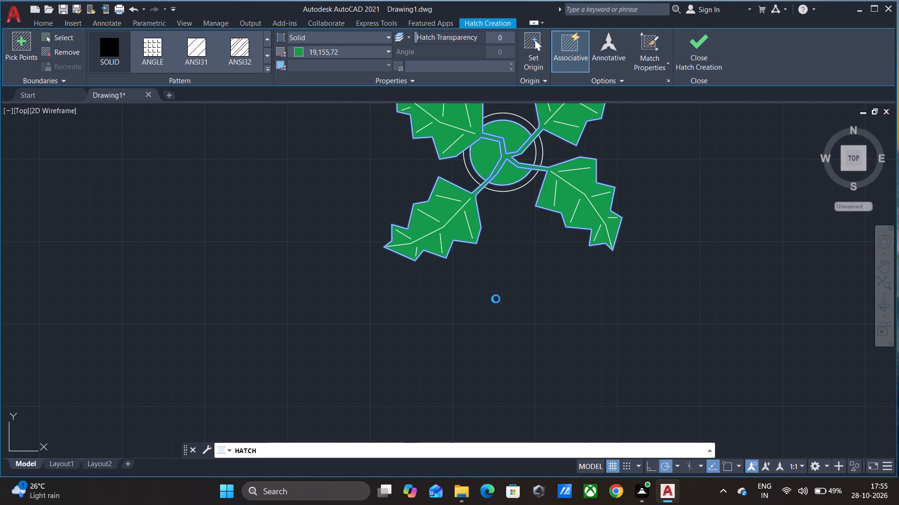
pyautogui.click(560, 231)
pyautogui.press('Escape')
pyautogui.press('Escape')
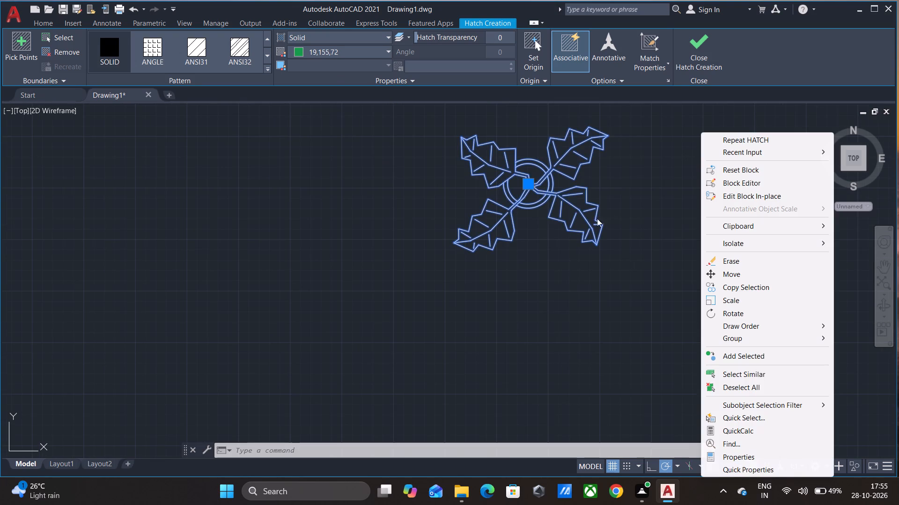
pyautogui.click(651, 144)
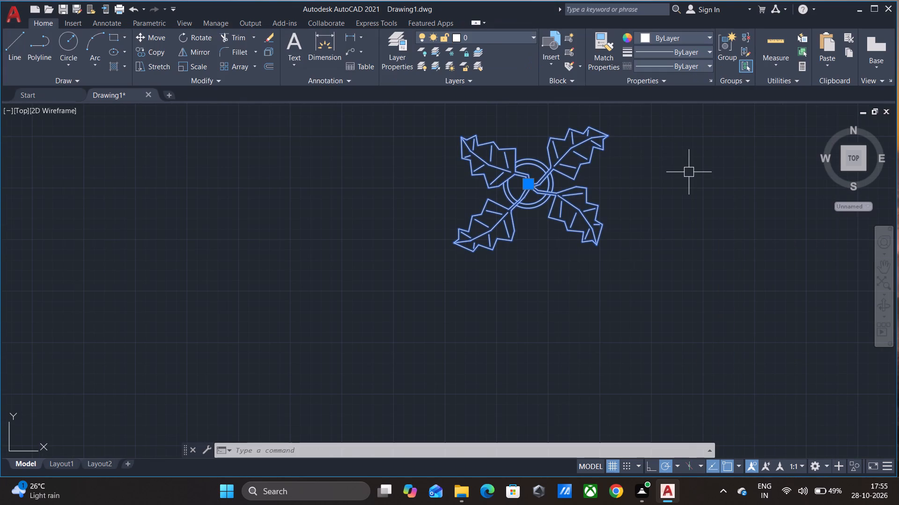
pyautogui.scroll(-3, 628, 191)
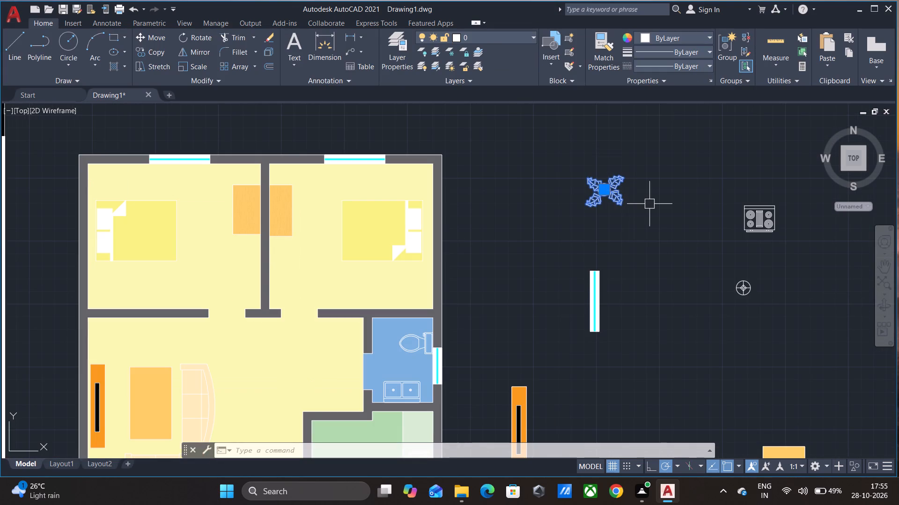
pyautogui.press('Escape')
# Hatch the plant's four leaves and the inner pot circle between the stems with a solid green 19,155,72 fill.
pyautogui.scroll(3, 608, 189)
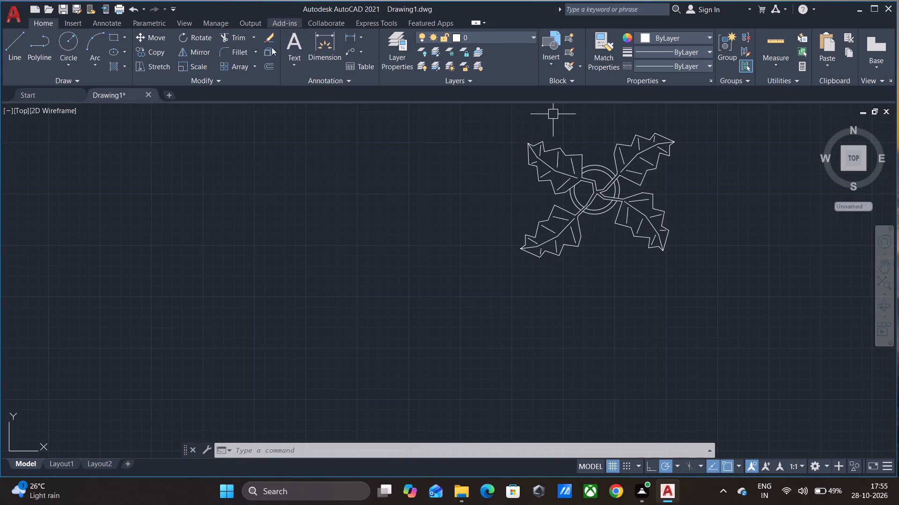
pyautogui.click(107, 64)
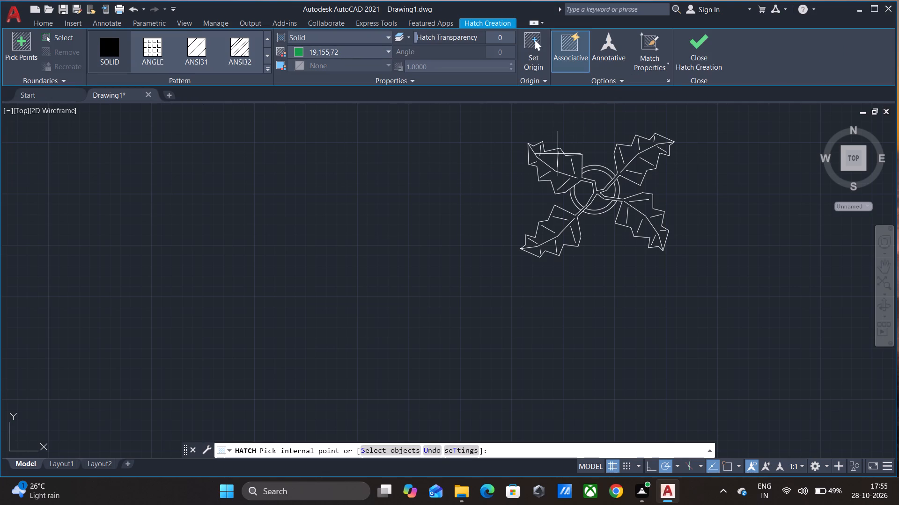
pyautogui.scroll(1, 557, 155)
pyautogui.click(549, 164)
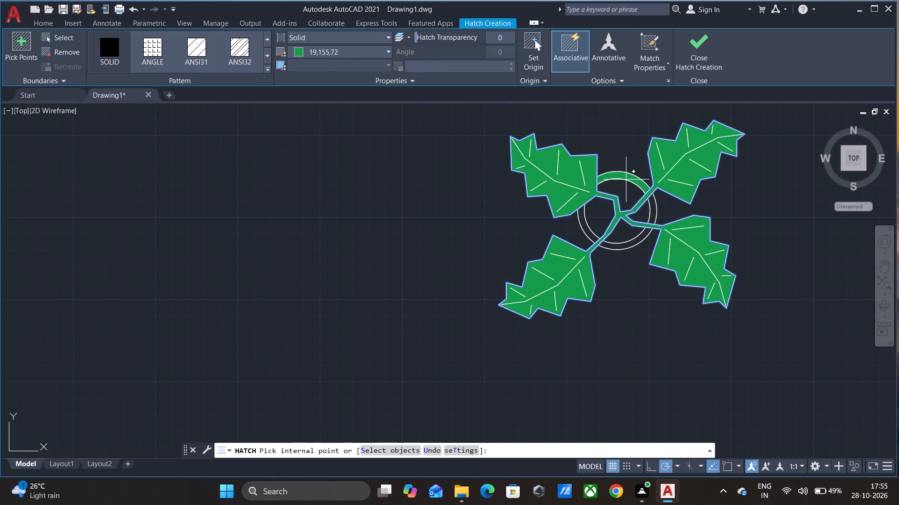
pyautogui.click(622, 192)
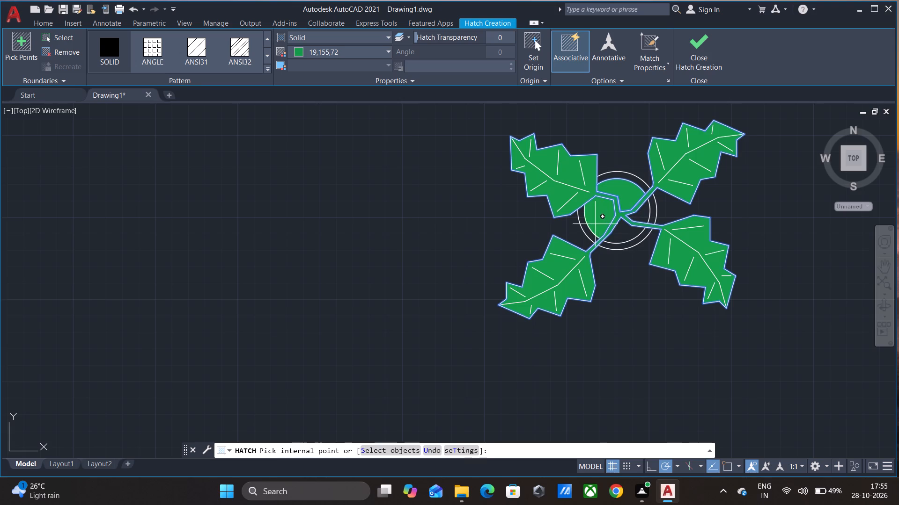
pyautogui.click(596, 224)
pyautogui.click(621, 232)
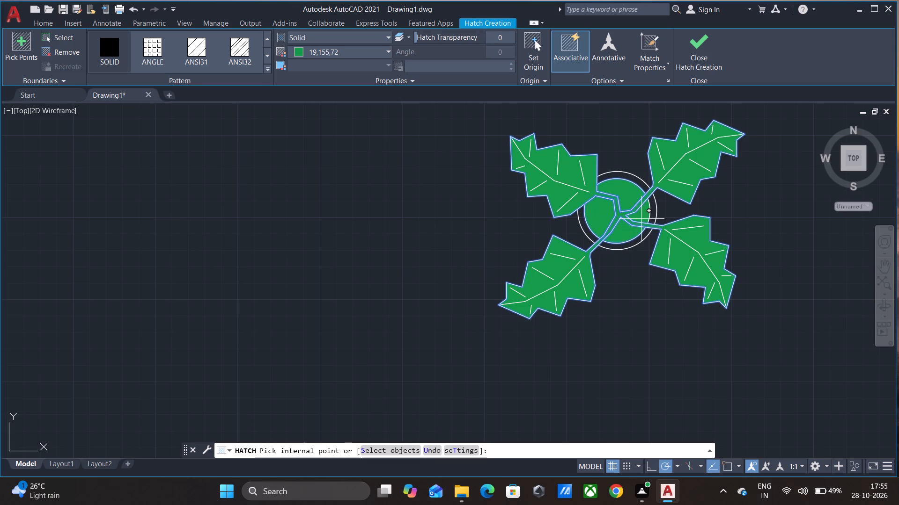
pyautogui.click(642, 218)
pyautogui.click(557, 253)
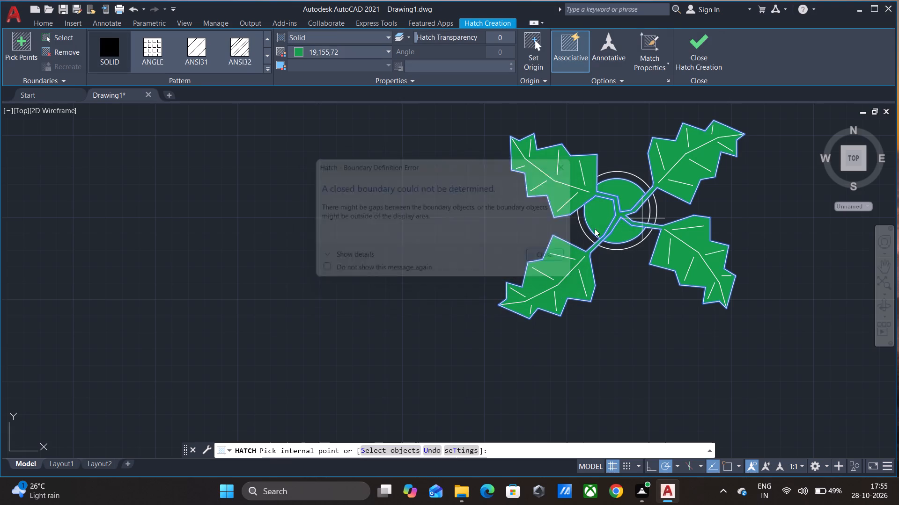
pyautogui.click(692, 52)
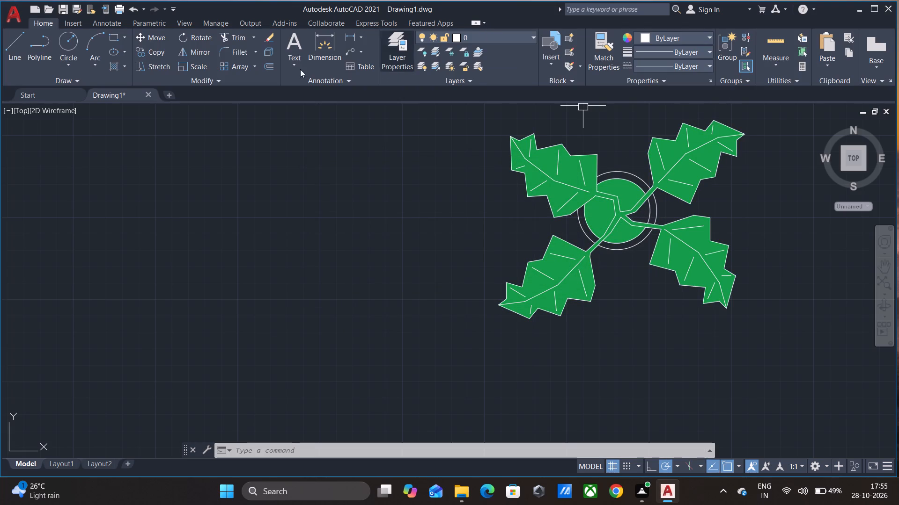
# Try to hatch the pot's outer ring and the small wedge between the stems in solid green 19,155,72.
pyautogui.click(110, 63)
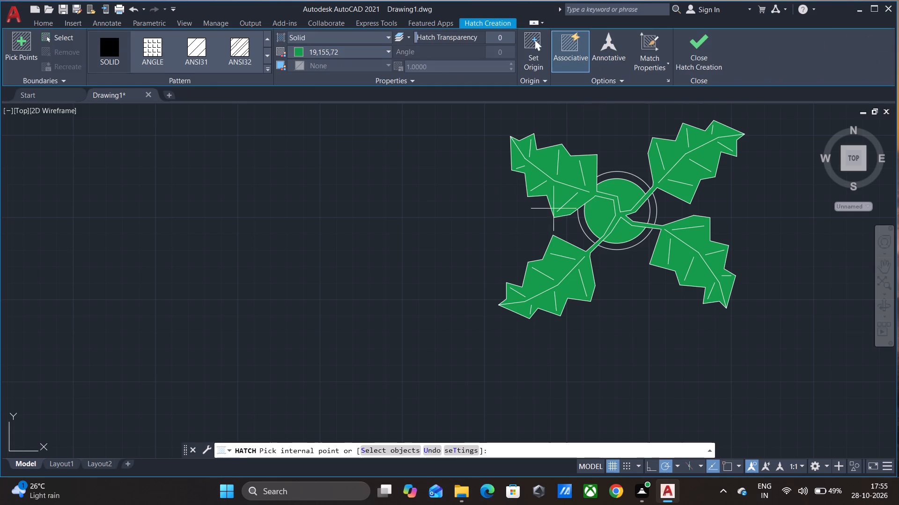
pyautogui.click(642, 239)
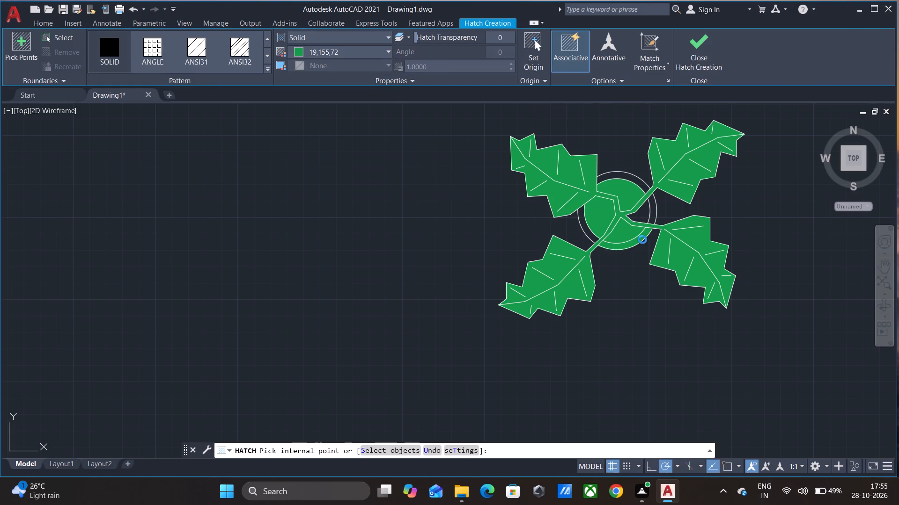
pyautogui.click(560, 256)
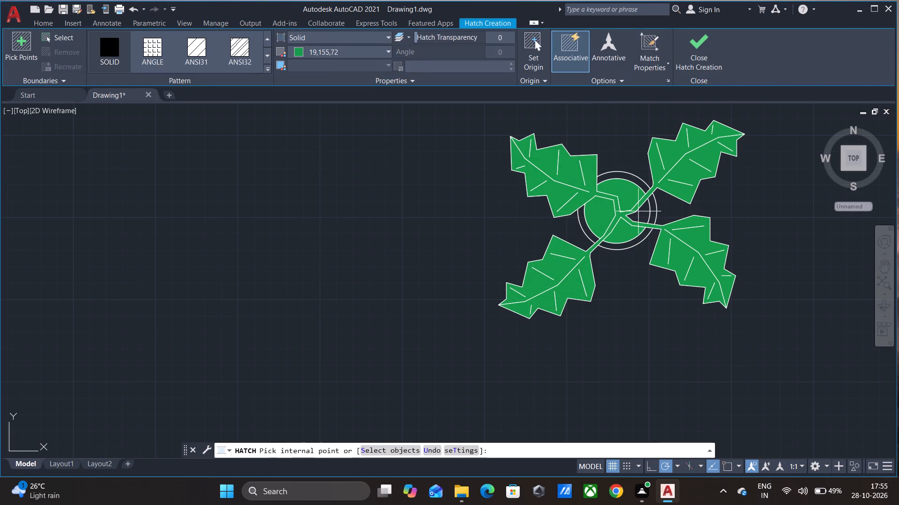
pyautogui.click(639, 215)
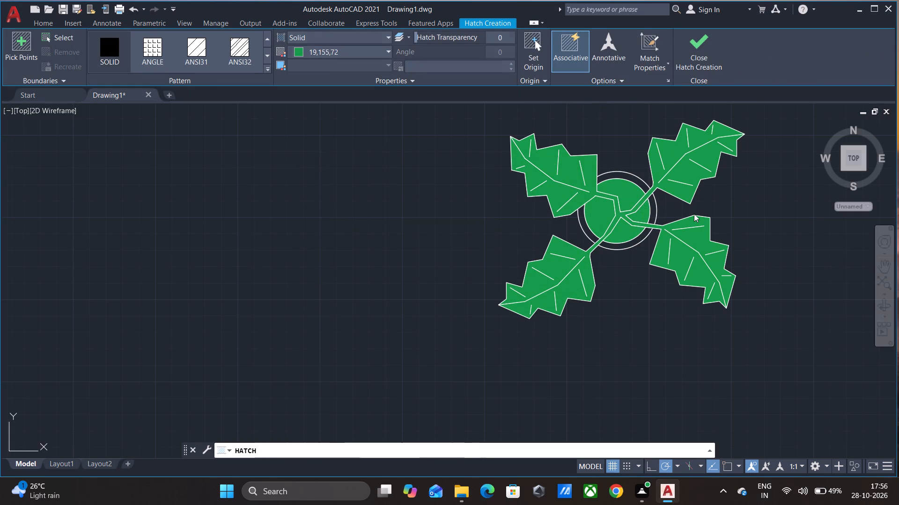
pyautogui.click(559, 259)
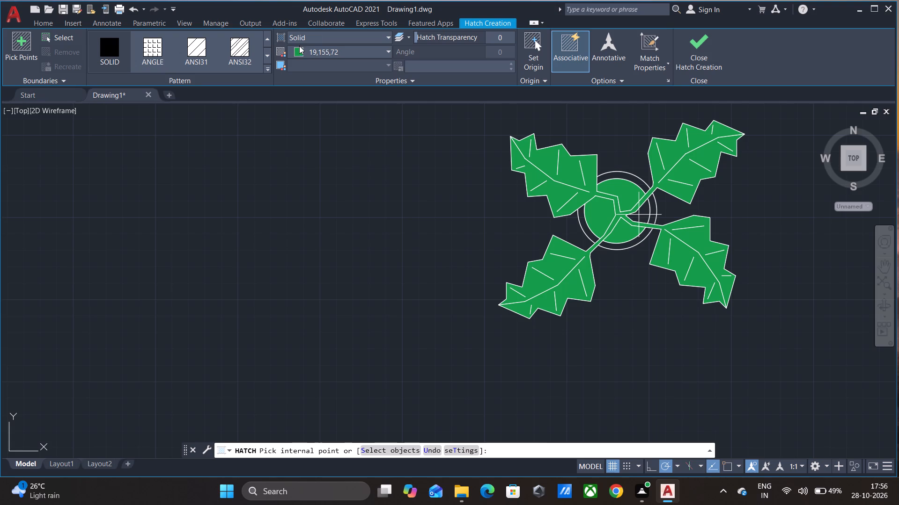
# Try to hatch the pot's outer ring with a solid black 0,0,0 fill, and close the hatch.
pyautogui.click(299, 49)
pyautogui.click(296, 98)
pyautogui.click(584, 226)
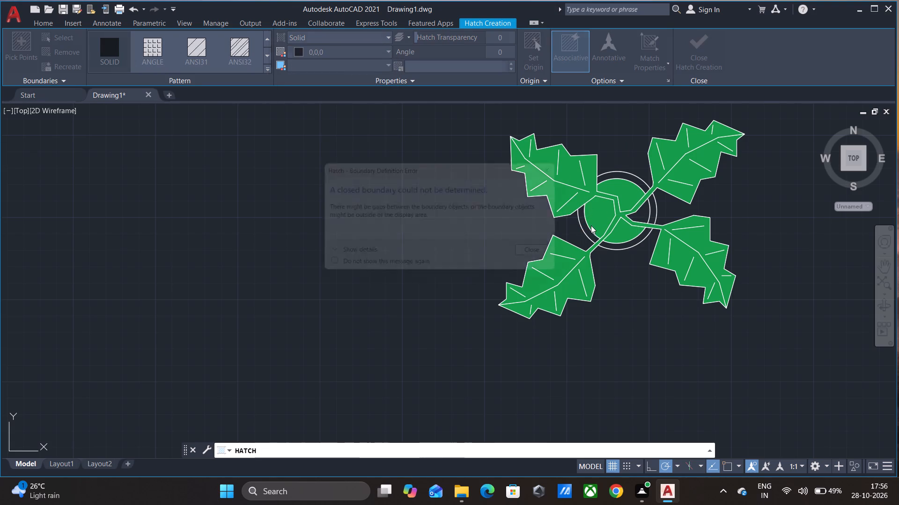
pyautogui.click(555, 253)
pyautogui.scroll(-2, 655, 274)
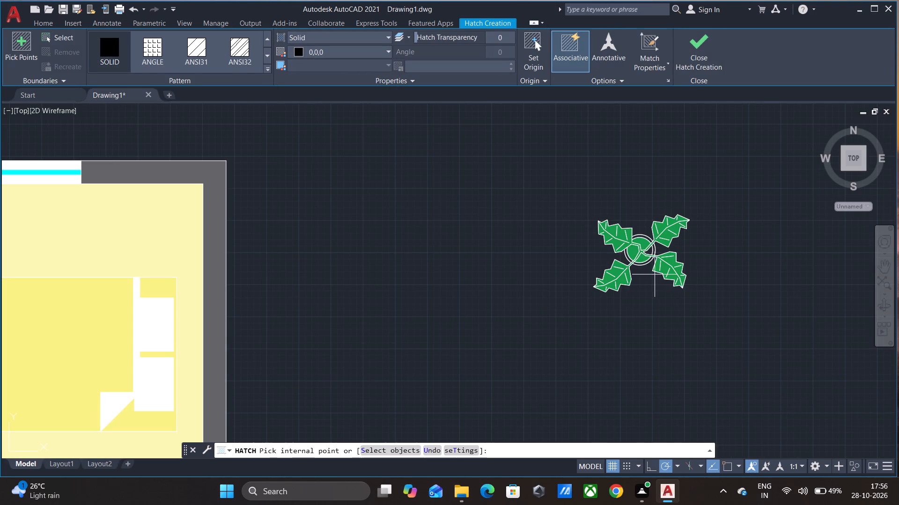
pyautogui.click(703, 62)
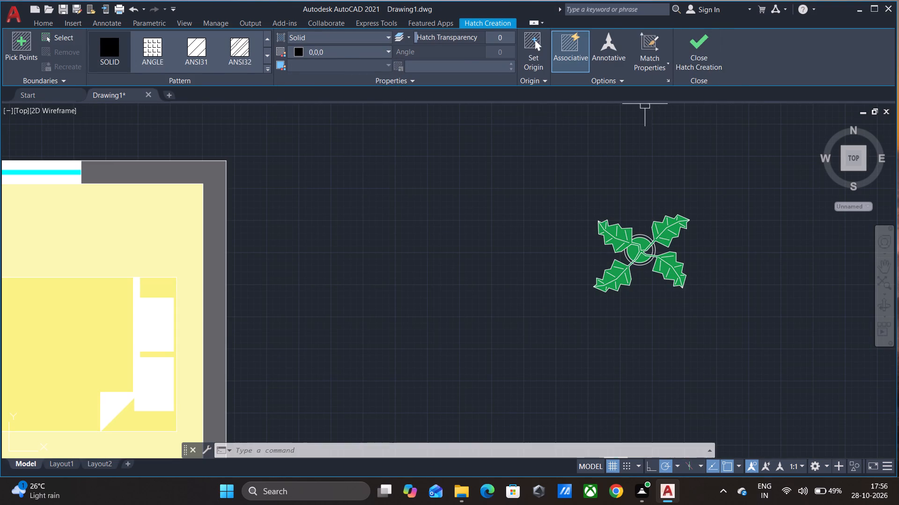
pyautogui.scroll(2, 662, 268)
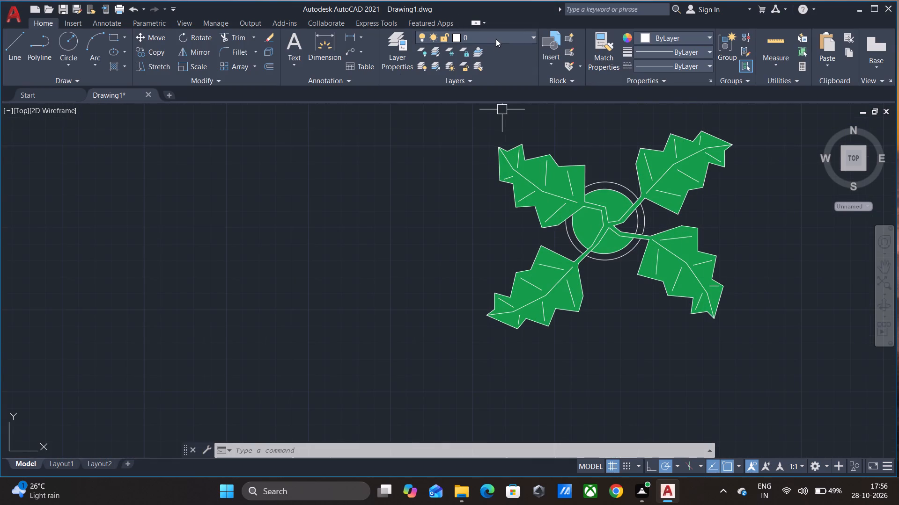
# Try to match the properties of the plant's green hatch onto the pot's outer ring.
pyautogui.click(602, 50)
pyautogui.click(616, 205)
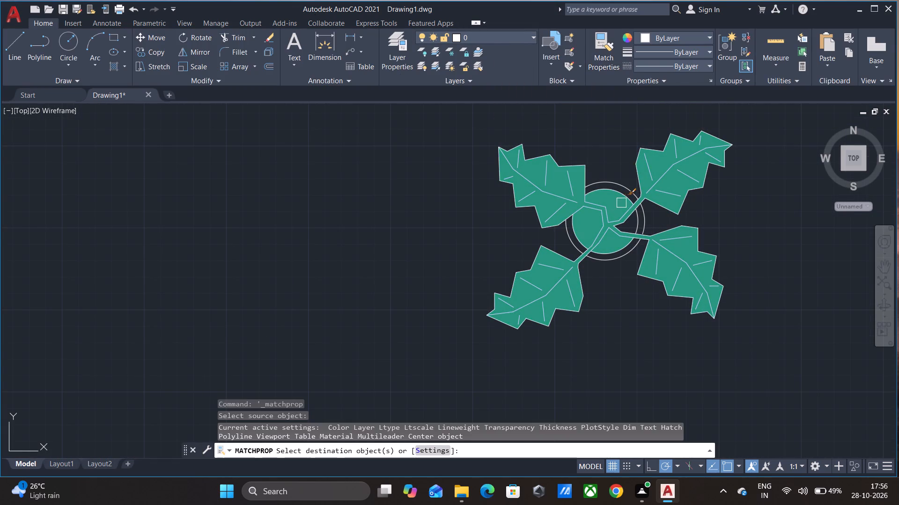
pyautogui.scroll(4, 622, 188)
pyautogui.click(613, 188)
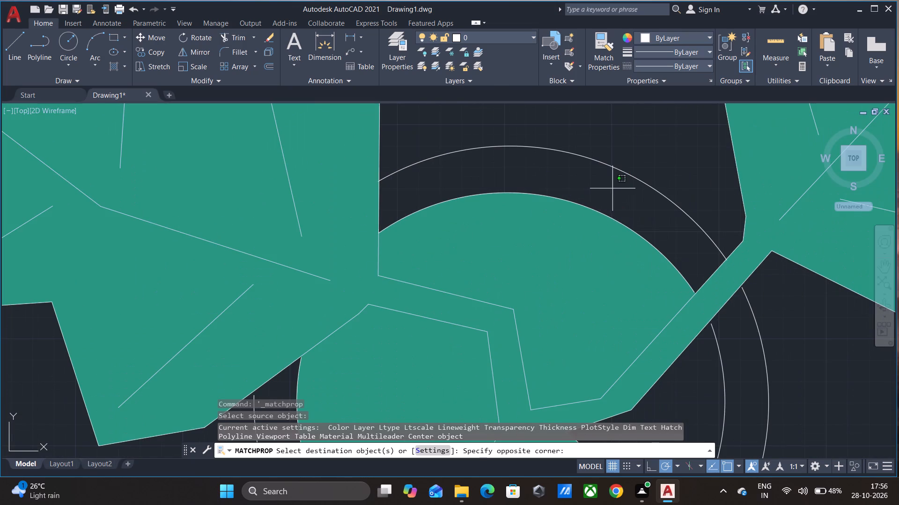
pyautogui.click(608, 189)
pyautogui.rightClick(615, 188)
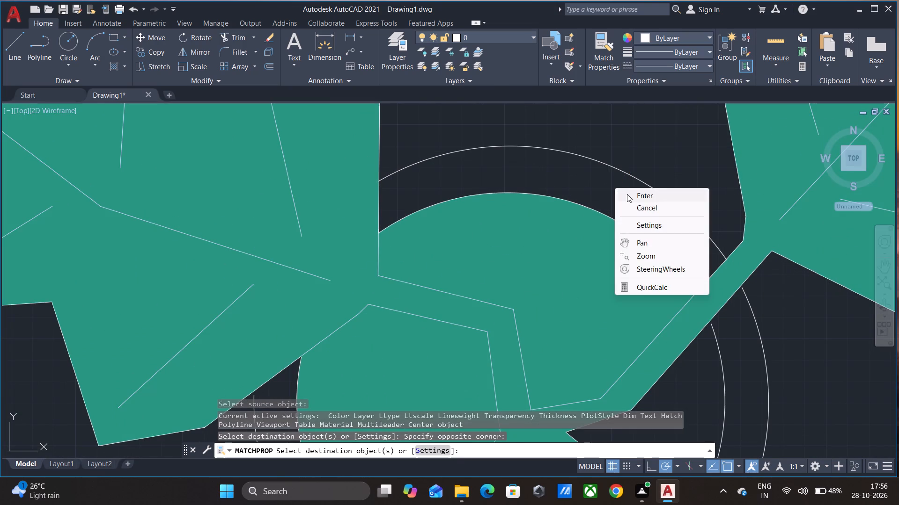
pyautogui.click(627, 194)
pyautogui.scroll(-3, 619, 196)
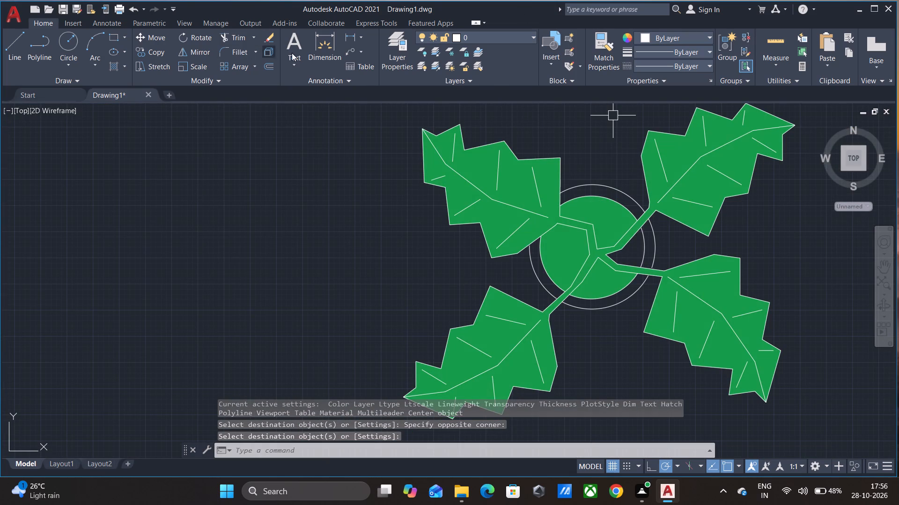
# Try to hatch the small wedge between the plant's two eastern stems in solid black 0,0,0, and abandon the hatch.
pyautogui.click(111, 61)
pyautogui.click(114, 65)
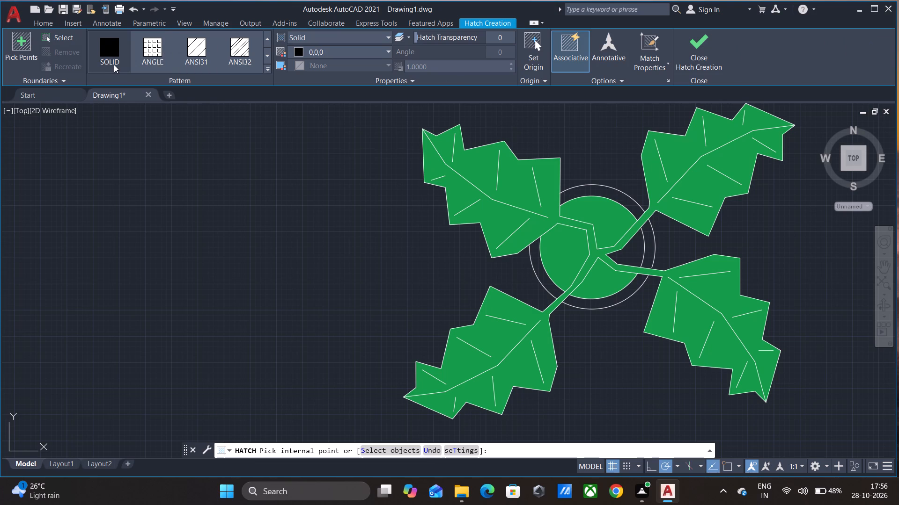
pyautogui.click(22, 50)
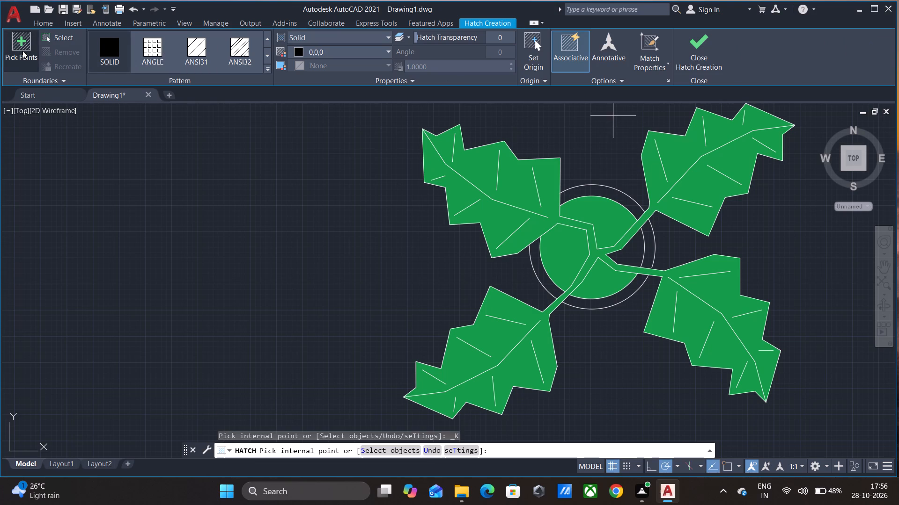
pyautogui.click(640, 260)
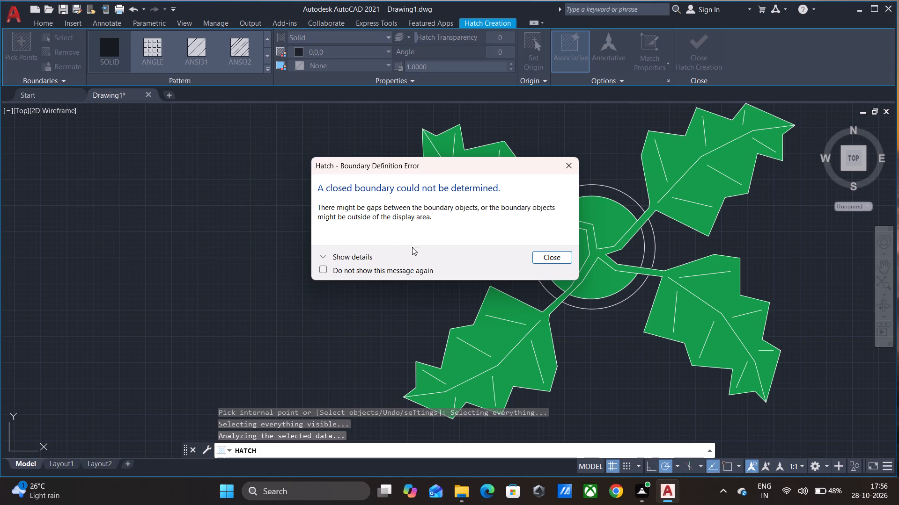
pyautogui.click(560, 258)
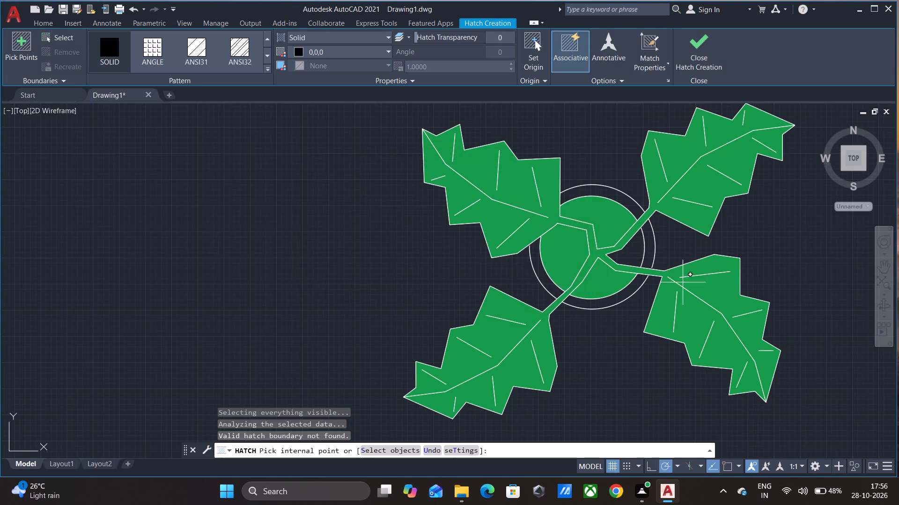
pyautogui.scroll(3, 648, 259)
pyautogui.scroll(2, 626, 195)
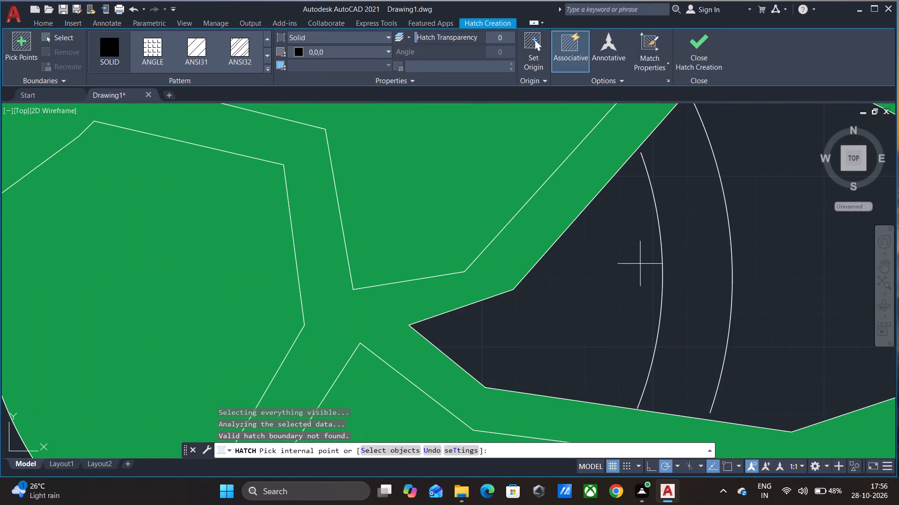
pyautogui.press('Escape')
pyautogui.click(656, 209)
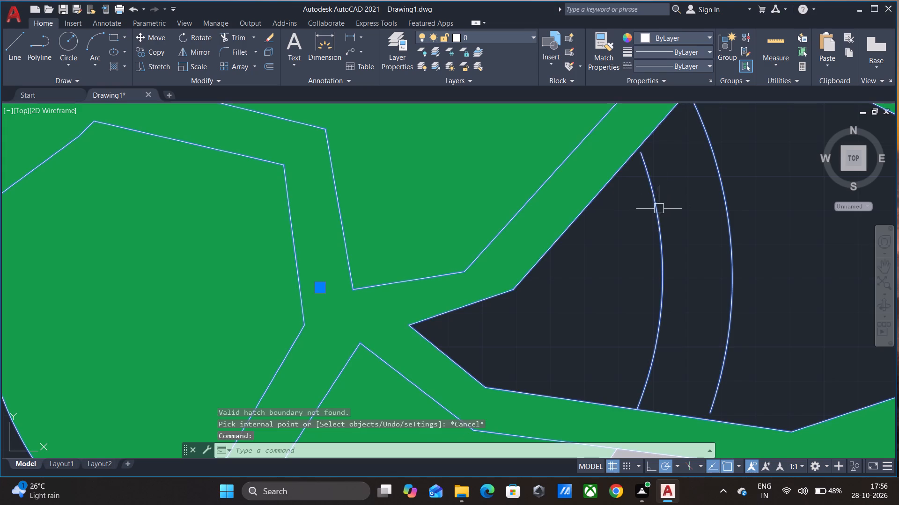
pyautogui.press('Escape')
# Explode the whole plant block, including its hatch.
pyautogui.scroll(-3, 663, 195)
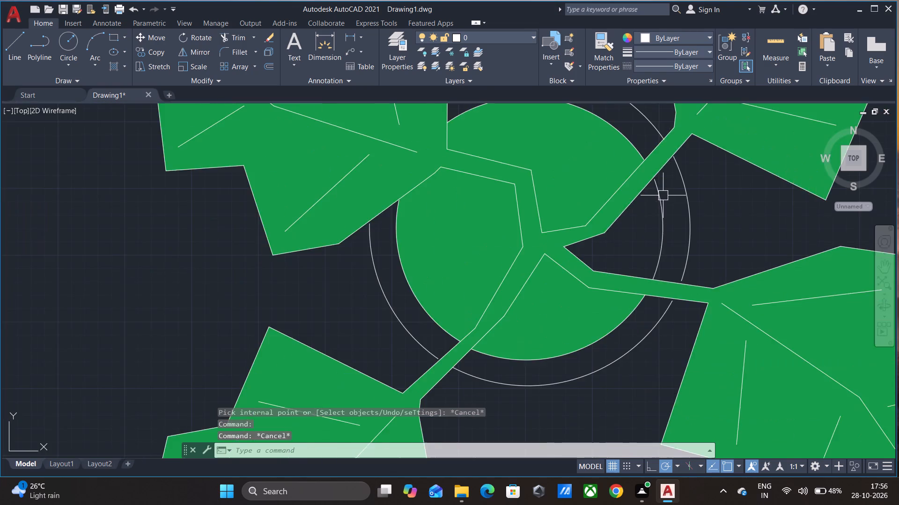
pyautogui.scroll(-2, 663, 195)
pyautogui.moveTo(818, 337); pyautogui.dragTo(812, 318)
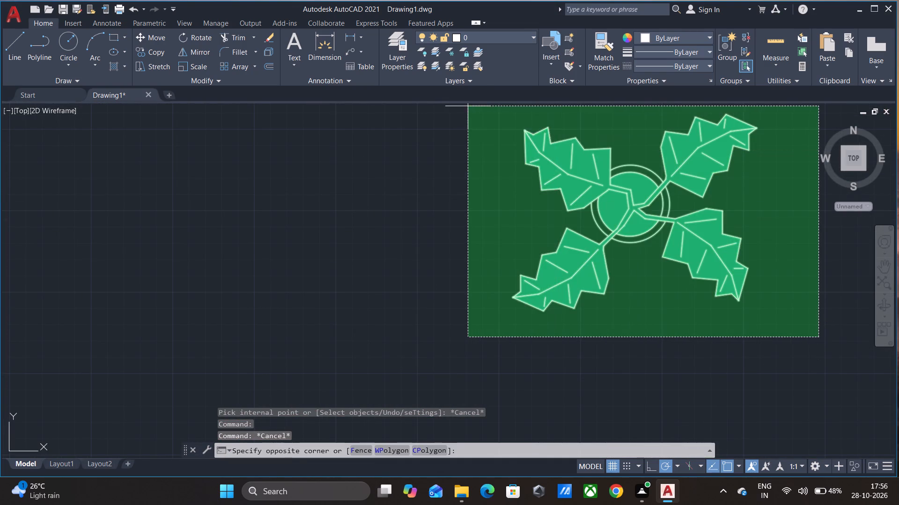
pyautogui.click(463, 106)
pyautogui.press('e')
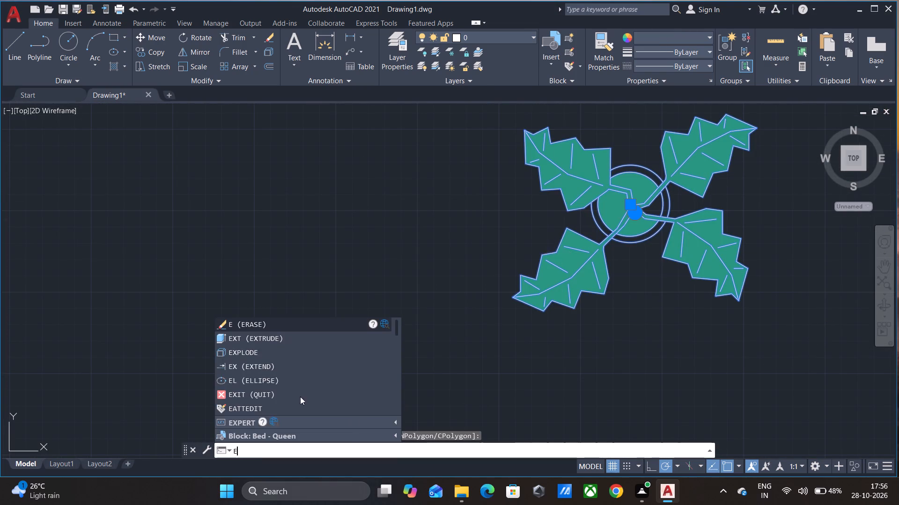
pyautogui.click(271, 350)
# Stretch the upper end of the pot's inner circle arc onto the lower edge of the north-east stem.
pyautogui.scroll(4, 664, 202)
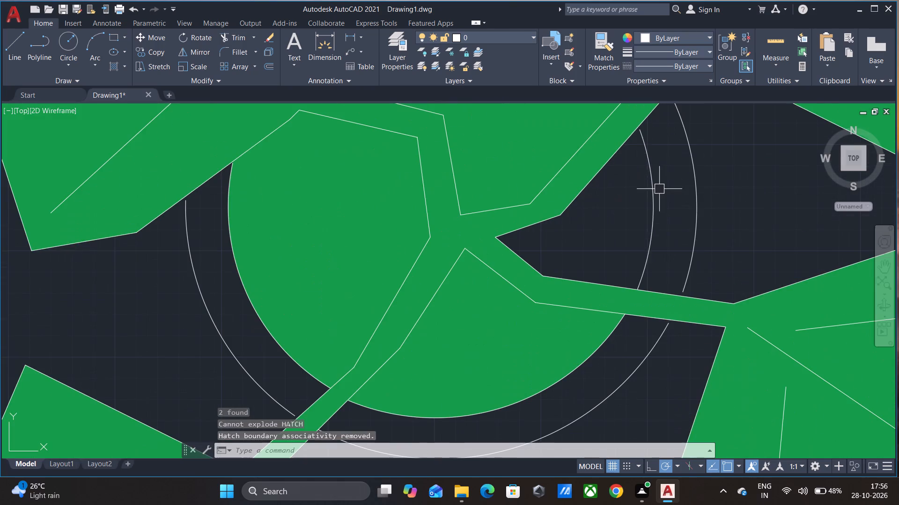
pyautogui.click(649, 178)
pyautogui.click(640, 134)
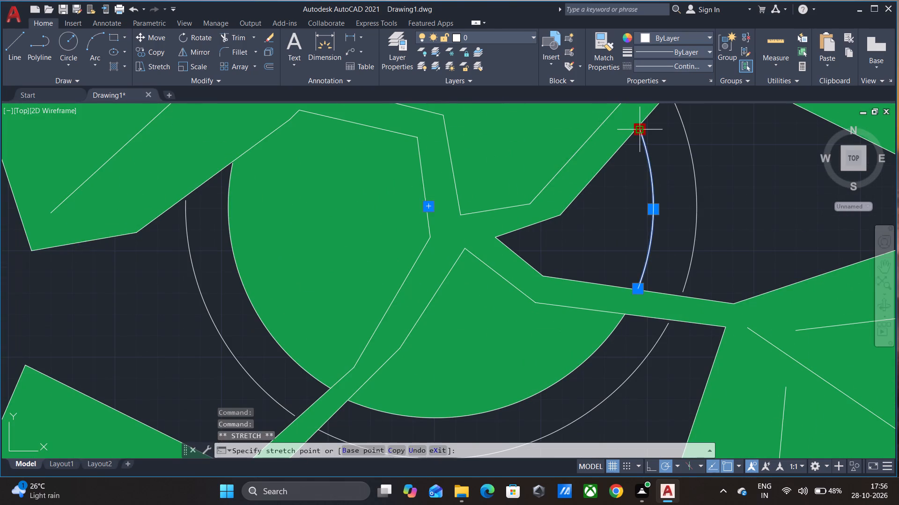
pyautogui.scroll(3, 640, 134)
pyautogui.moveTo(640, 134); pyautogui.dragTo(640, 218, button='middle')
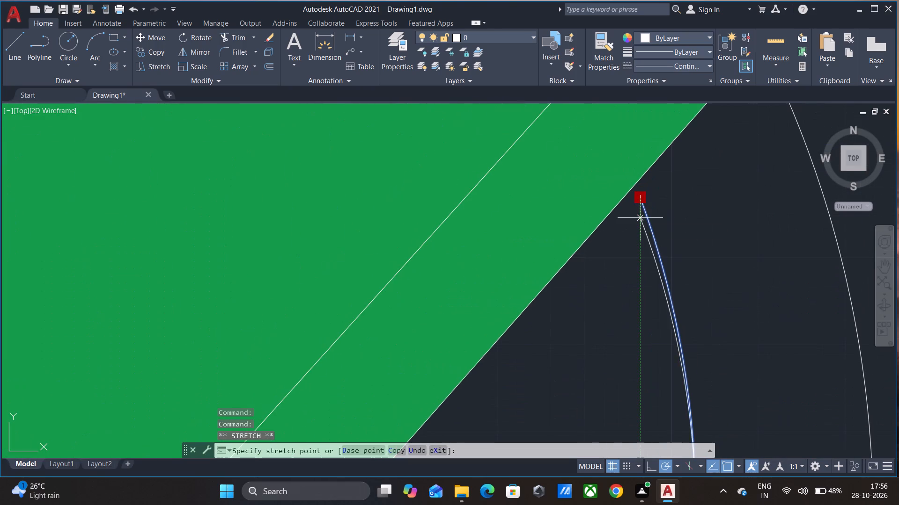
pyautogui.click(632, 190)
pyautogui.scroll(-2, 654, 176)
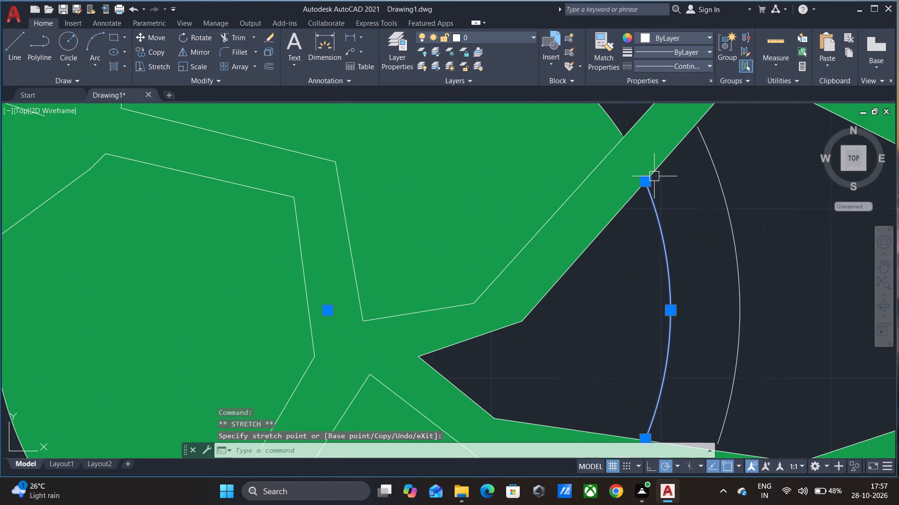
pyautogui.press('Escape')
# Stretch the upper end of the pot's eastern outer circle arc onto the lower edge of the north-east stem.
pyautogui.moveTo(710, 187); pyautogui.dragTo(693, 254, button='middle')
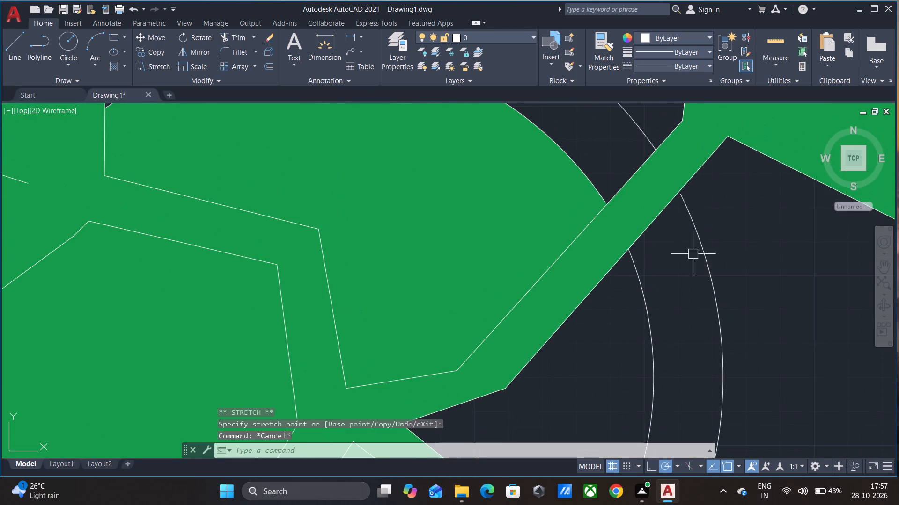
pyautogui.click(692, 217)
pyautogui.click(680, 194)
pyautogui.scroll(4, 680, 193)
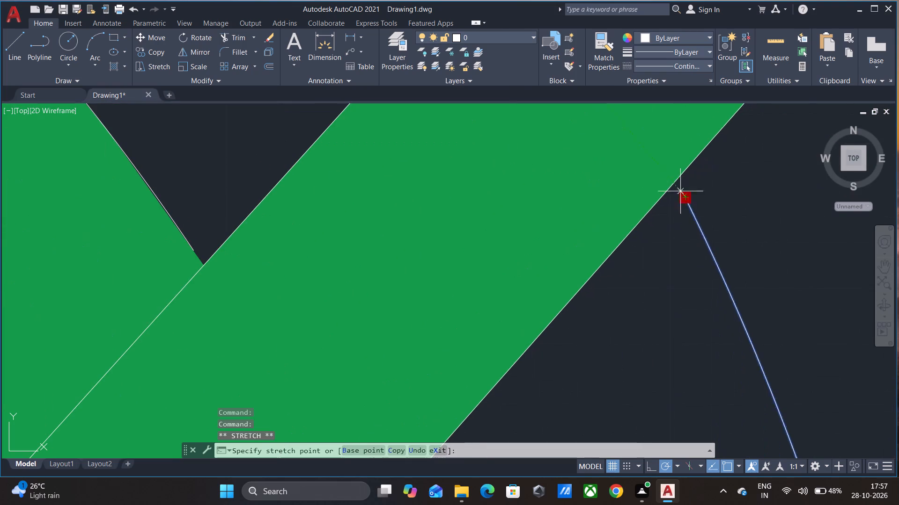
pyautogui.click(675, 181)
pyautogui.scroll(-2, 682, 179)
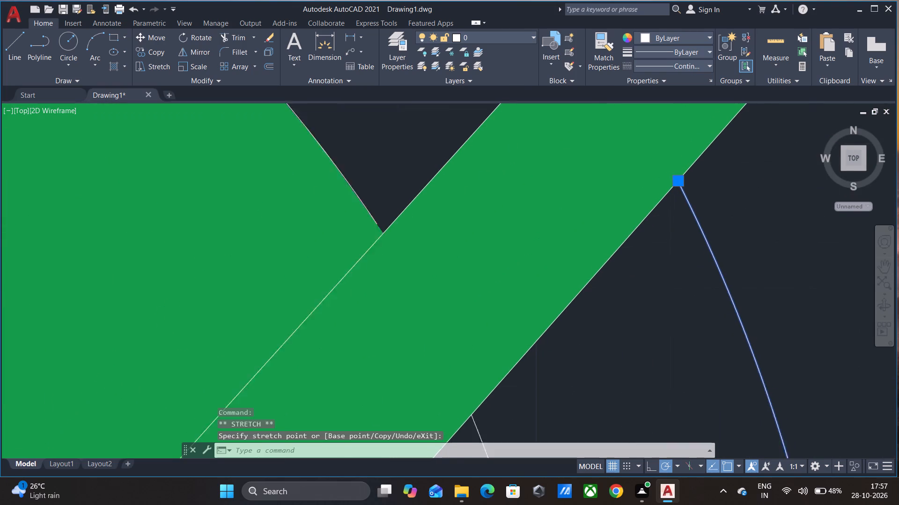
pyautogui.scroll(-1, 682, 179)
pyautogui.press('Escape')
# Stretch the lower end of the pot's eastern outer circle arc onto the upper edge of the south-east stem.
pyautogui.scroll(-1, 778, 237)
pyautogui.moveTo(778, 237); pyautogui.dragTo(765, 180, button='middle')
pyautogui.scroll(-1, 801, 285)
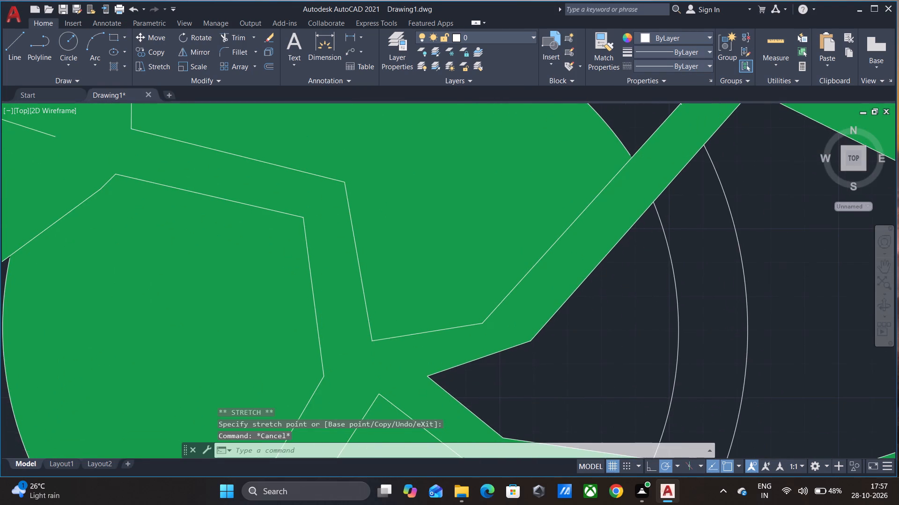
pyautogui.moveTo(801, 285); pyautogui.dragTo(780, 212, button='middle')
pyautogui.scroll(3, 735, 328)
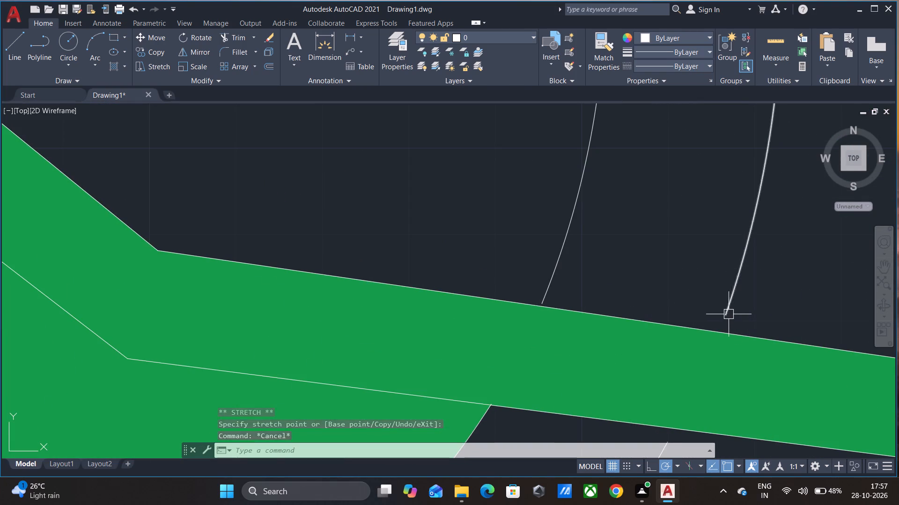
pyautogui.click(729, 314)
pyautogui.click(728, 315)
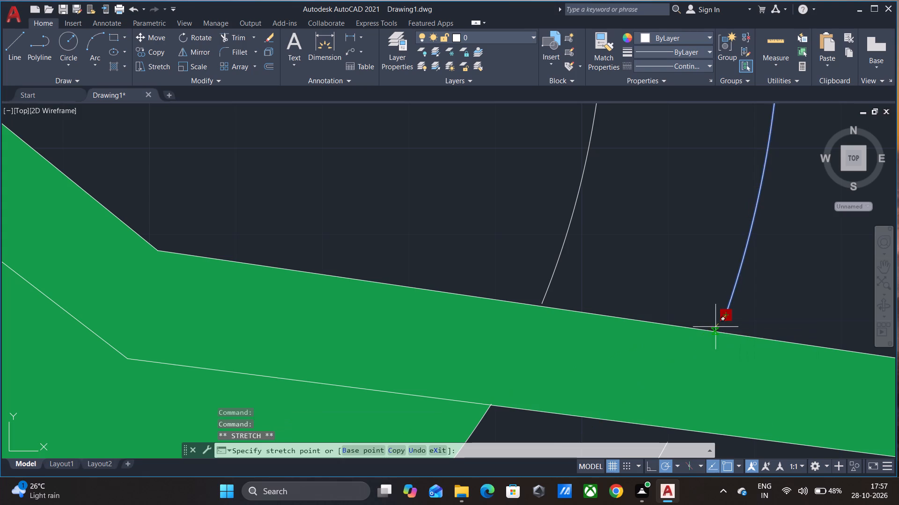
pyautogui.click(714, 332)
pyautogui.scroll(-2, 725, 331)
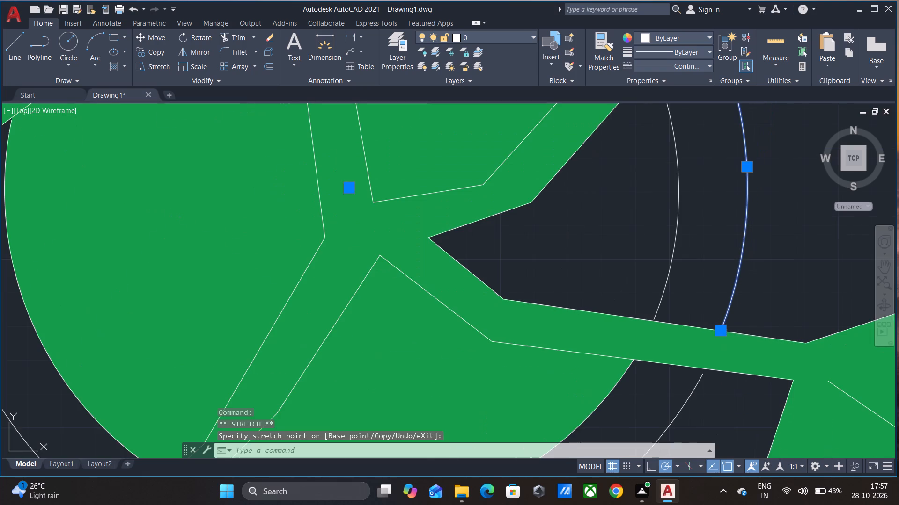
pyautogui.press('Escape')
# Stretch the end of the pot's southern outer circle arc onto the lower edge of the south-east stem.
pyautogui.scroll(3, 702, 397)
pyautogui.click(692, 337)
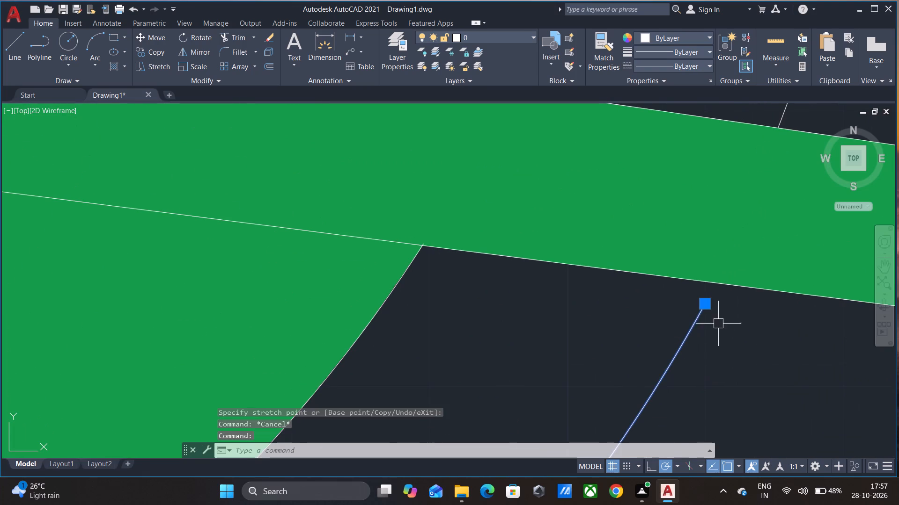
pyautogui.click(708, 299)
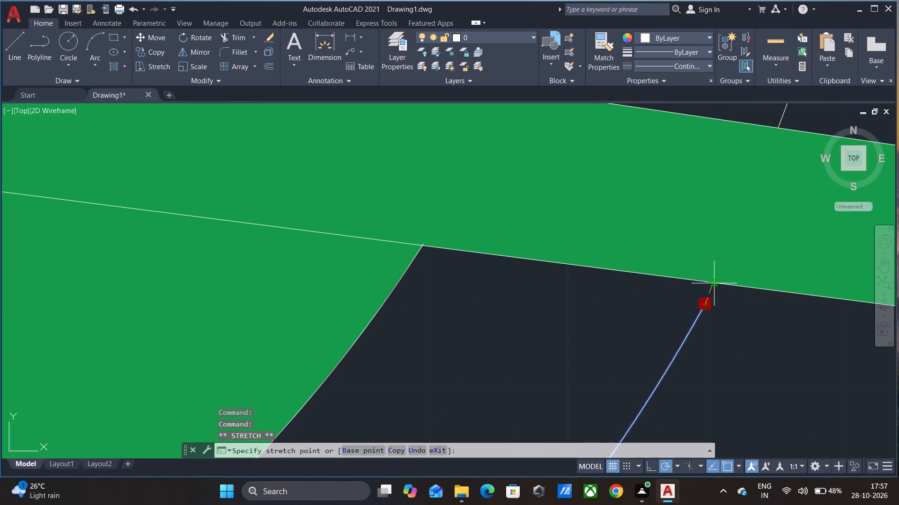
pyautogui.click(714, 283)
pyautogui.scroll(-2, 747, 305)
pyautogui.press('Escape')
pyautogui.scroll(-2, 750, 332)
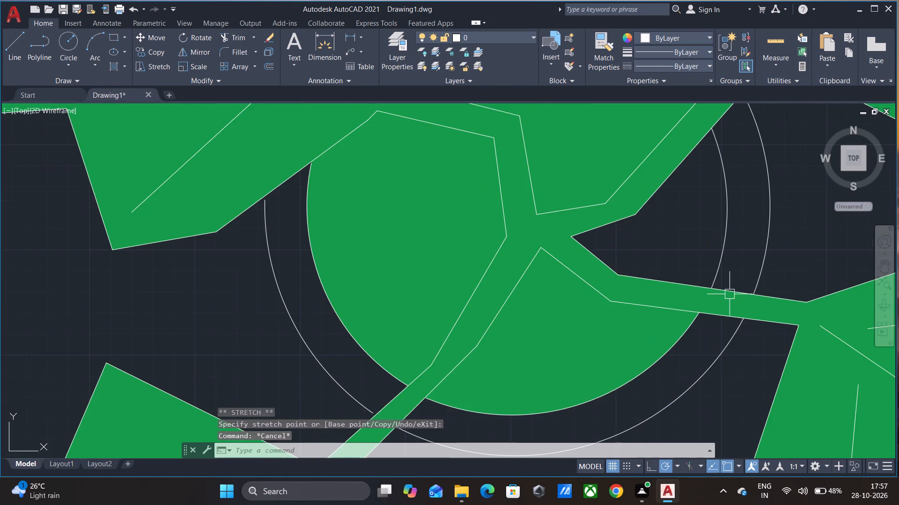
# Stretch the lower end of the pot's eastern inner circle arc onto the upper edge of the south-east stem.
pyautogui.scroll(4, 720, 291)
pyautogui.scroll(3, 668, 265)
pyautogui.click(666, 266)
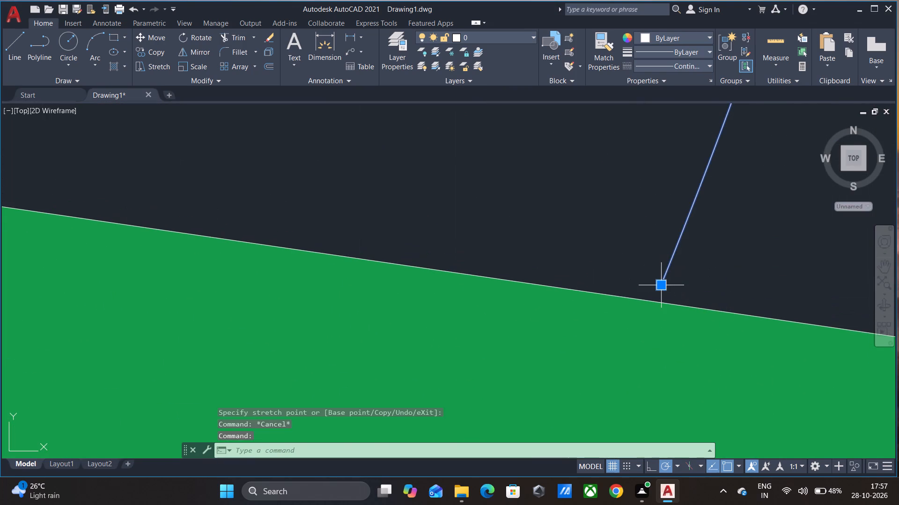
pyautogui.click(665, 284)
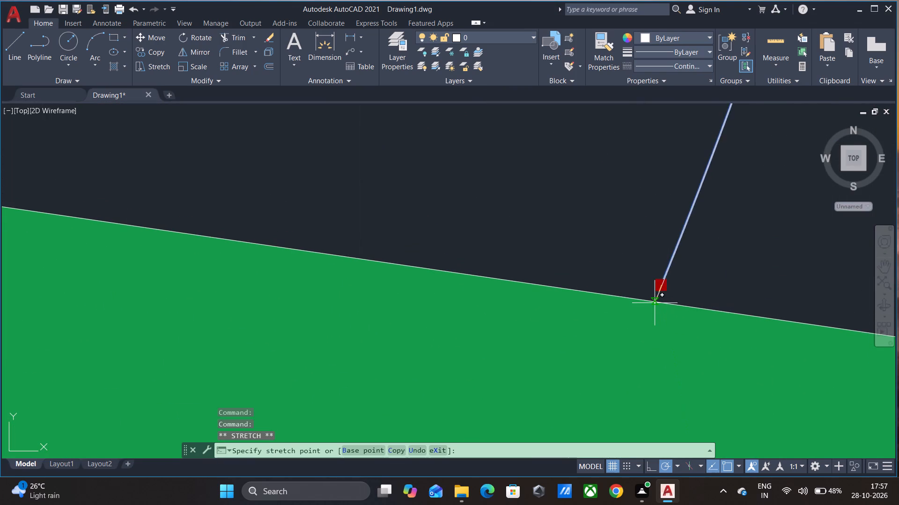
pyautogui.click(652, 298)
pyautogui.scroll(-3, 692, 291)
pyautogui.press('Escape')
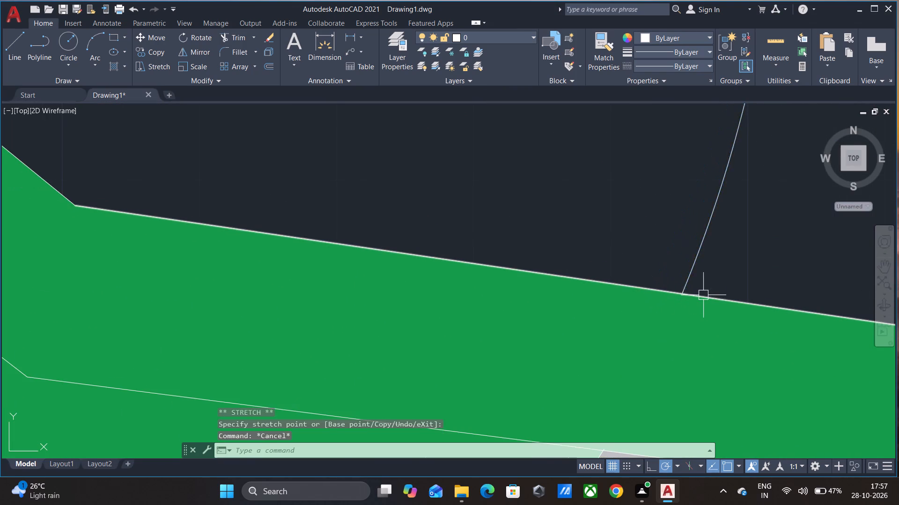
# Hatch the pot's eastern inner segment and the eastern and southern parts of its outer ring solid green 19,155,72.
pyautogui.scroll(-5, 703, 295)
pyautogui.scroll(3, 665, 356)
pyautogui.moveTo(654, 372); pyautogui.dragTo(708, 283, button='middle')
pyautogui.scroll(-2, 708, 283)
pyautogui.moveTo(730, 266); pyautogui.dragTo(731, 275, button='middle')
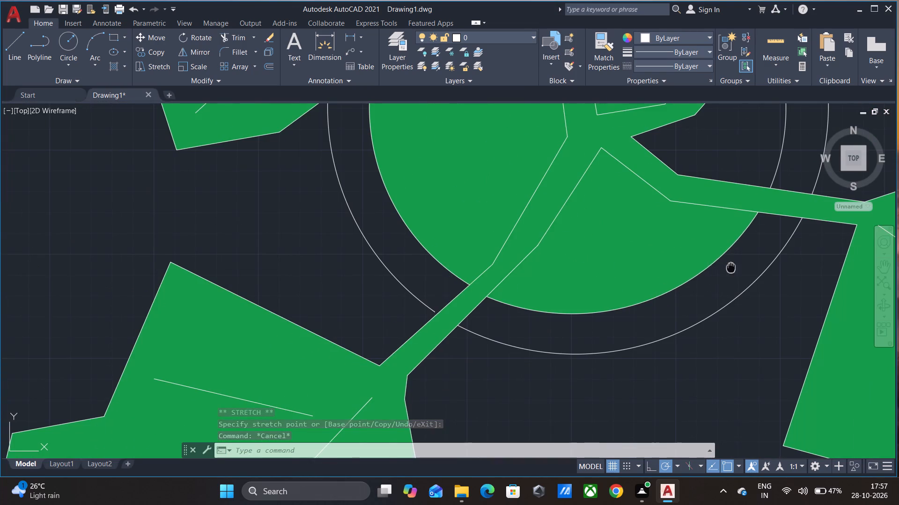
pyautogui.moveTo(731, 275); pyautogui.dragTo(722, 314, button='middle')
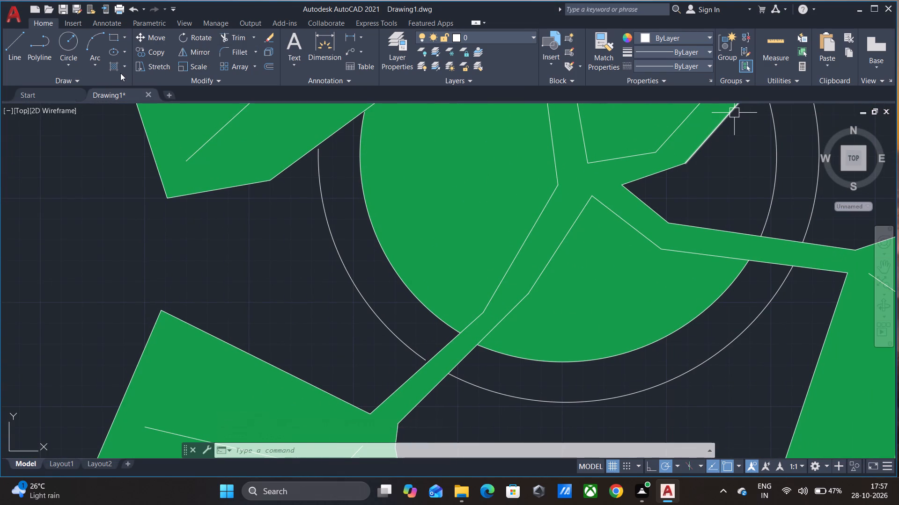
pyautogui.click(115, 69)
pyautogui.click(335, 52)
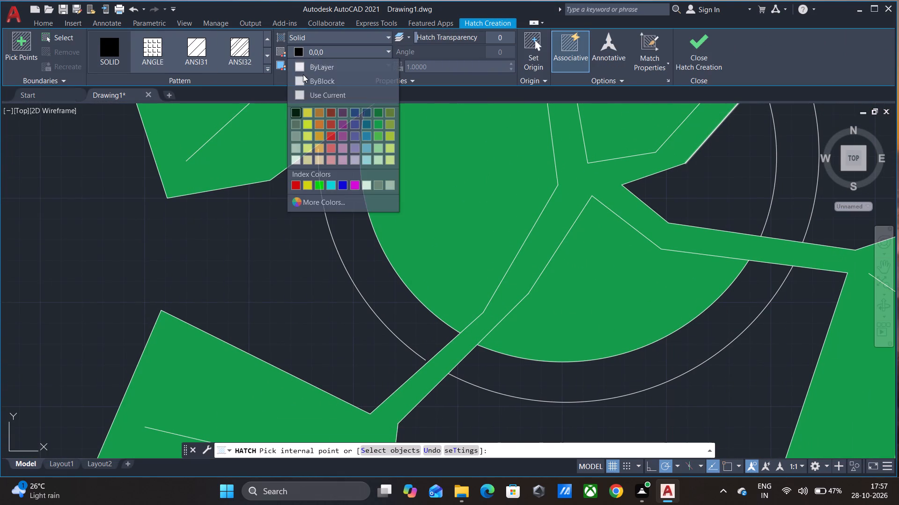
pyautogui.click(377, 120)
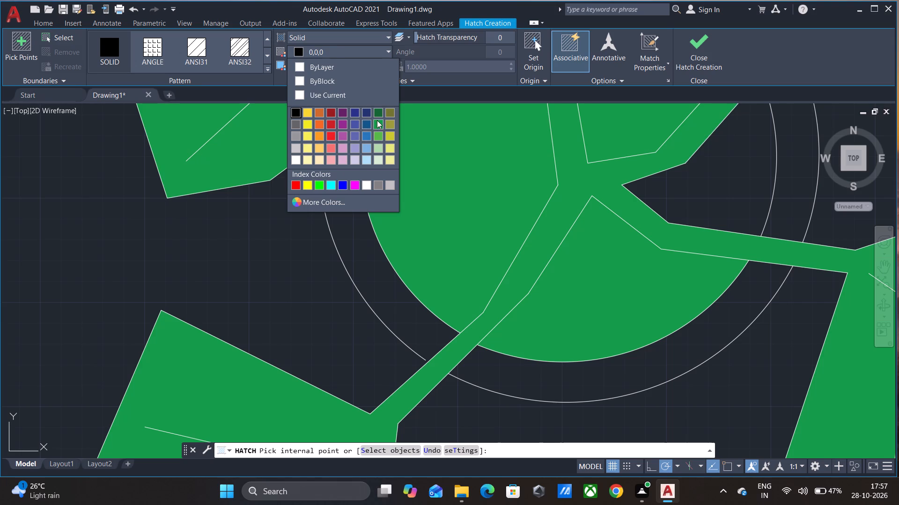
pyautogui.click(679, 182)
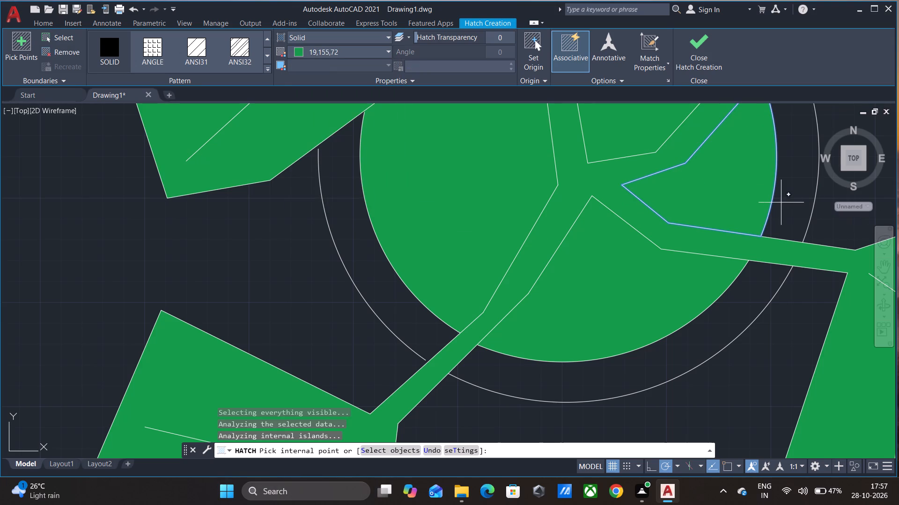
pyautogui.click(781, 202)
pyautogui.click(752, 296)
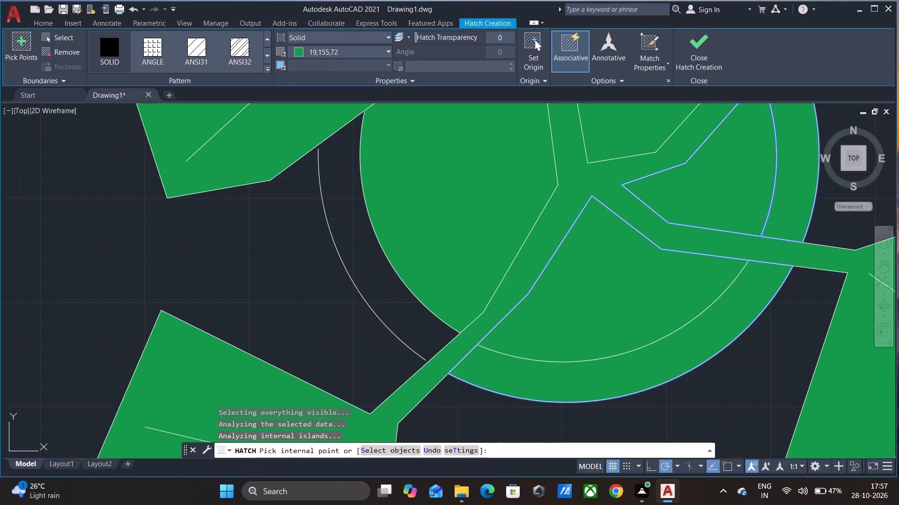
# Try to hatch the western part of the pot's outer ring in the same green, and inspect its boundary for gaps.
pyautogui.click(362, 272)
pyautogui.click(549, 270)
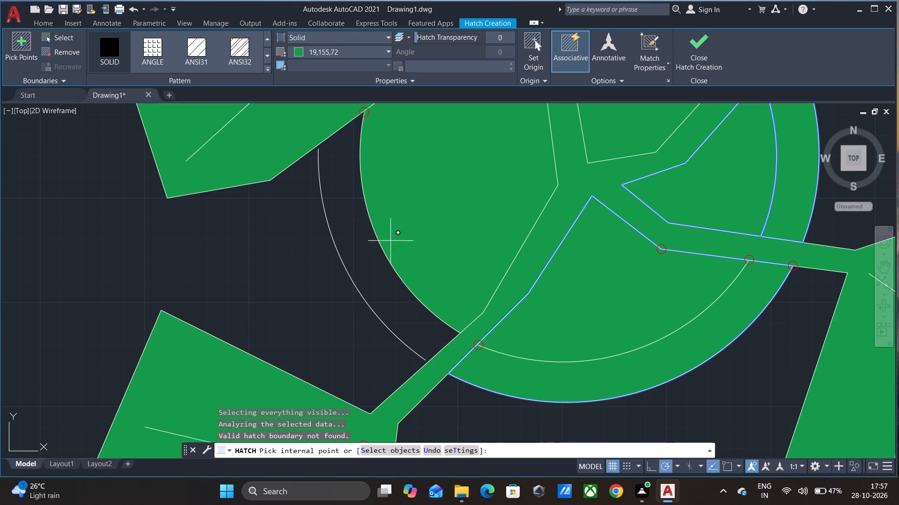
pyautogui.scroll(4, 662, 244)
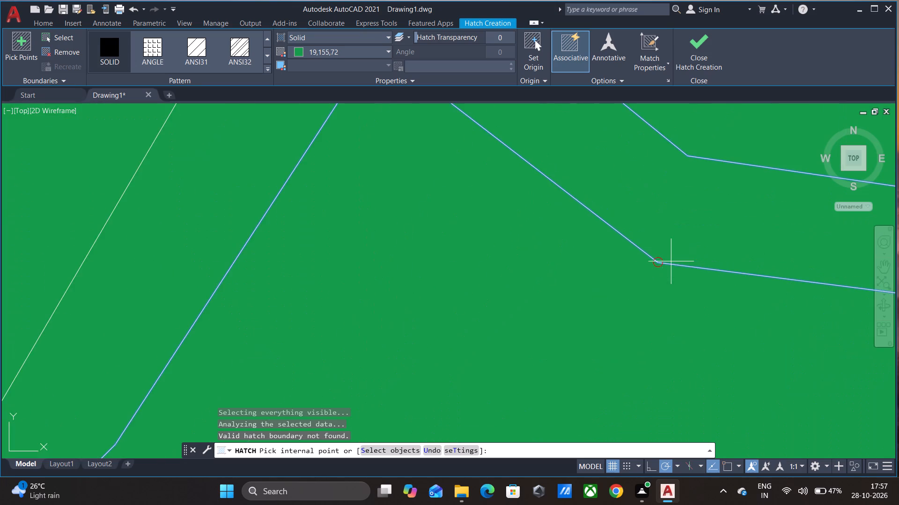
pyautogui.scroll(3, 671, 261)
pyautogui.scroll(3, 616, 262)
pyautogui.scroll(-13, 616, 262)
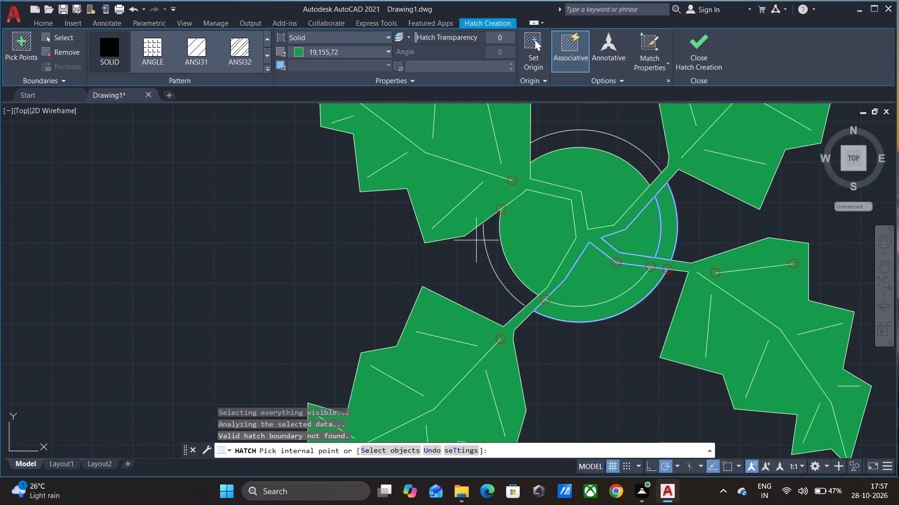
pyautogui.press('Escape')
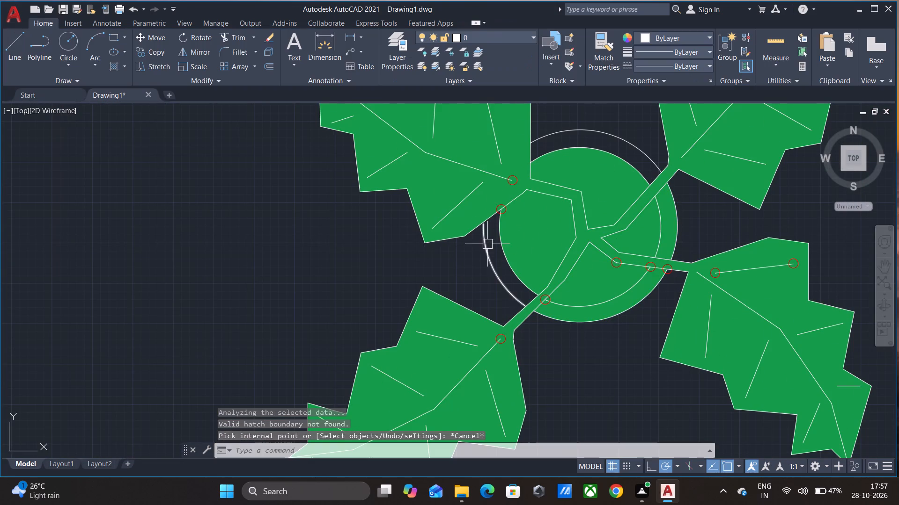
# Stretch the upper end of the pot's western outer circle arc onto the lower edge of the north-west leaf.
pyautogui.scroll(3, 487, 244)
pyautogui.click(474, 199)
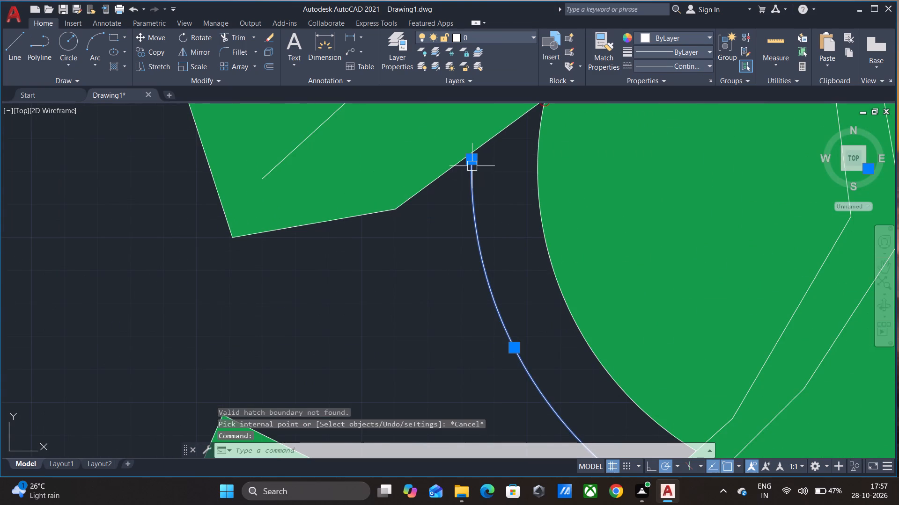
pyautogui.click(472, 160)
pyautogui.scroll(3, 475, 154)
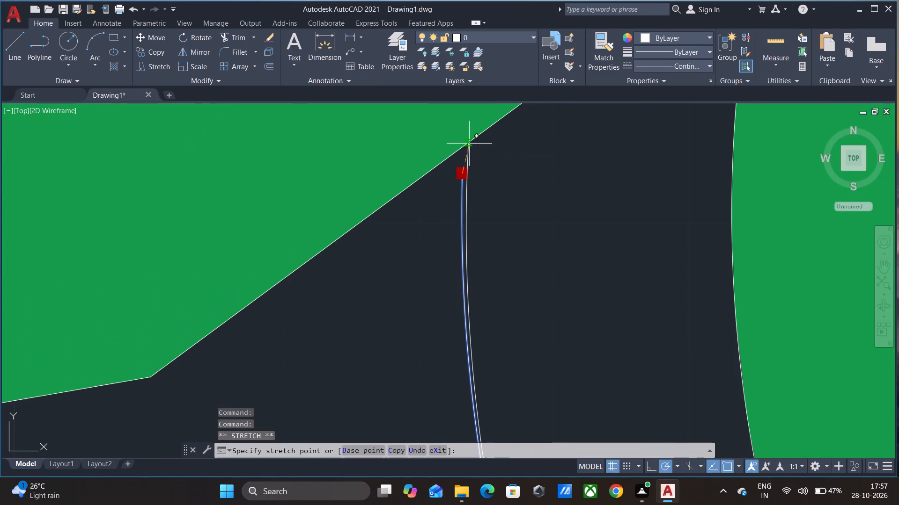
pyautogui.click(466, 143)
pyautogui.scroll(-3, 468, 143)
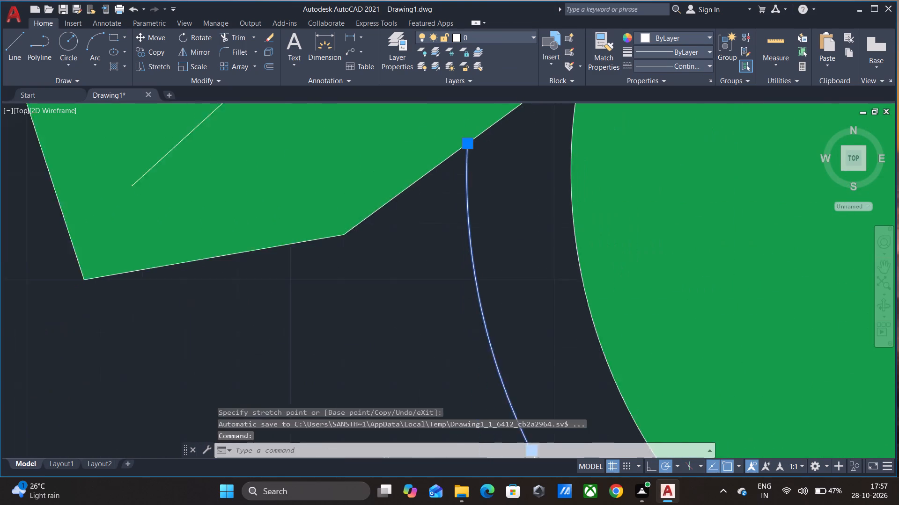
pyautogui.scroll(-1, 468, 143)
pyautogui.press('Escape')
# Stretch the upper end of the pot's western inner circle arc onto the lower edge of the north-west leaf.
pyautogui.moveTo(486, 159); pyautogui.dragTo(486, 217, button='middle')
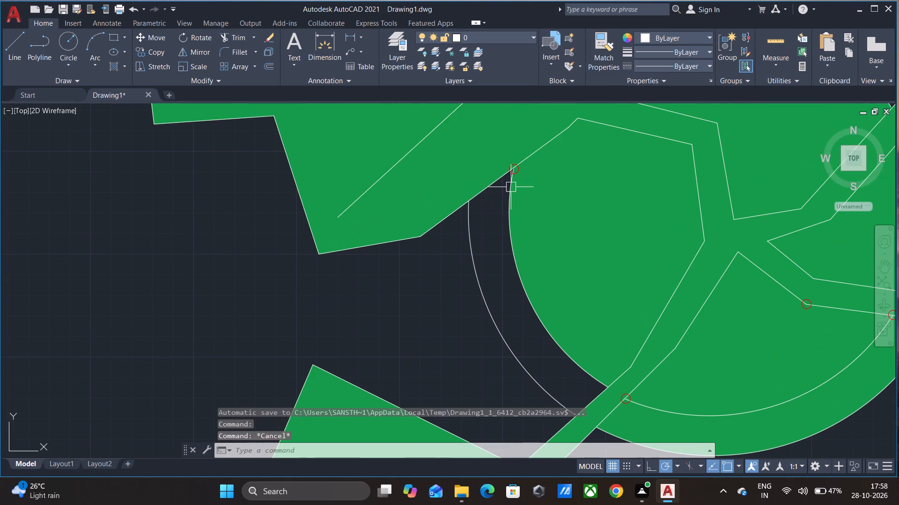
pyautogui.scroll(4, 507, 167)
pyautogui.scroll(-4, 516, 175)
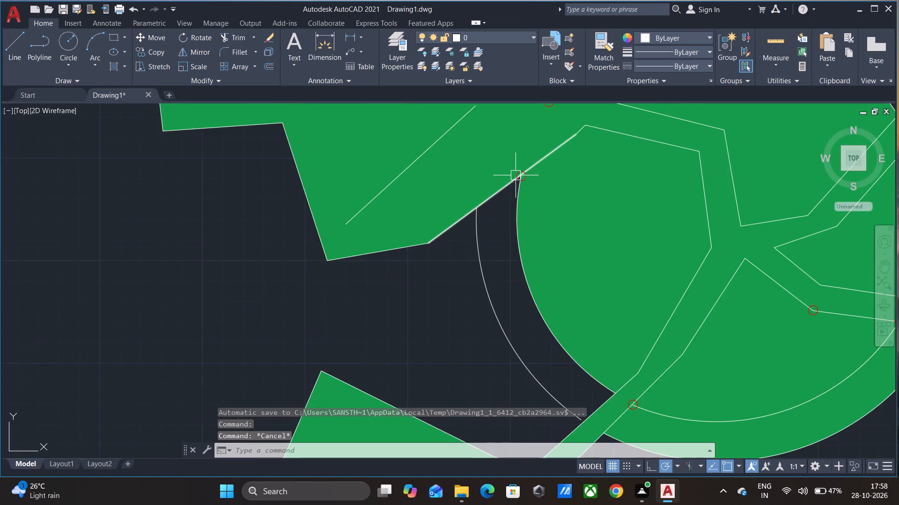
pyautogui.scroll(4, 516, 179)
pyautogui.click(545, 161)
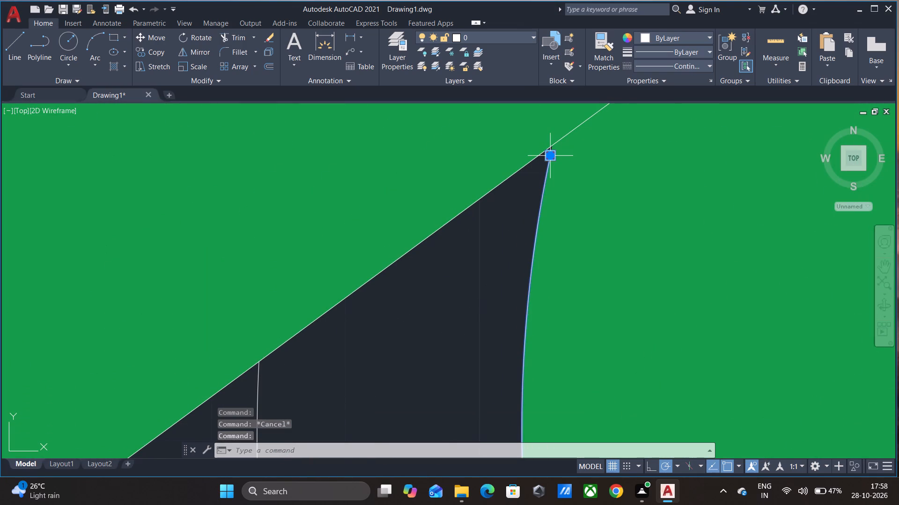
pyautogui.click(550, 159)
pyautogui.click(553, 145)
pyautogui.scroll(-3, 554, 144)
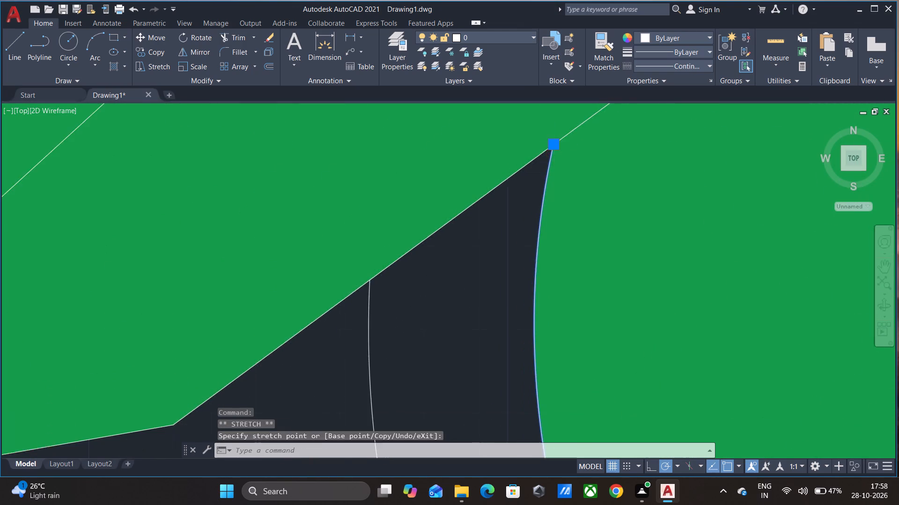
pyautogui.press('Escape')
pyautogui.scroll(-2, 566, 157)
pyautogui.press('Escape')
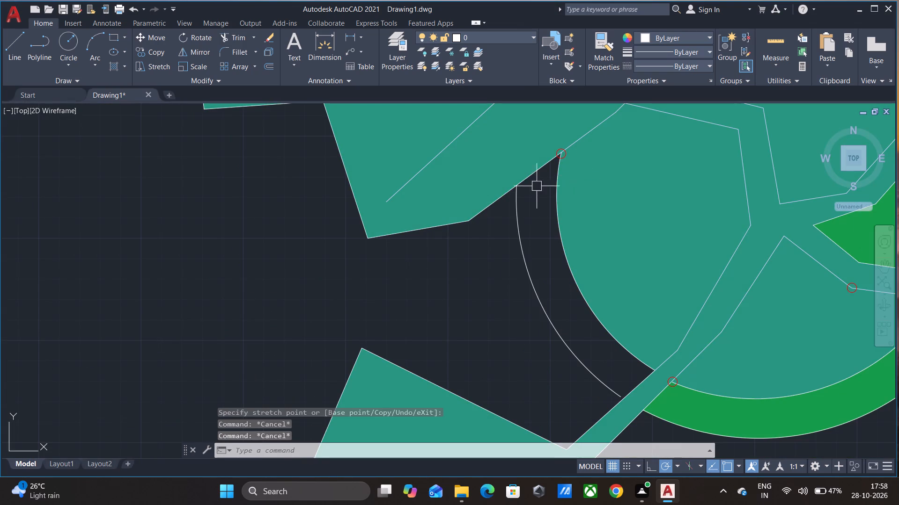
pyautogui.press('Escape')
pyautogui.press('Escape')
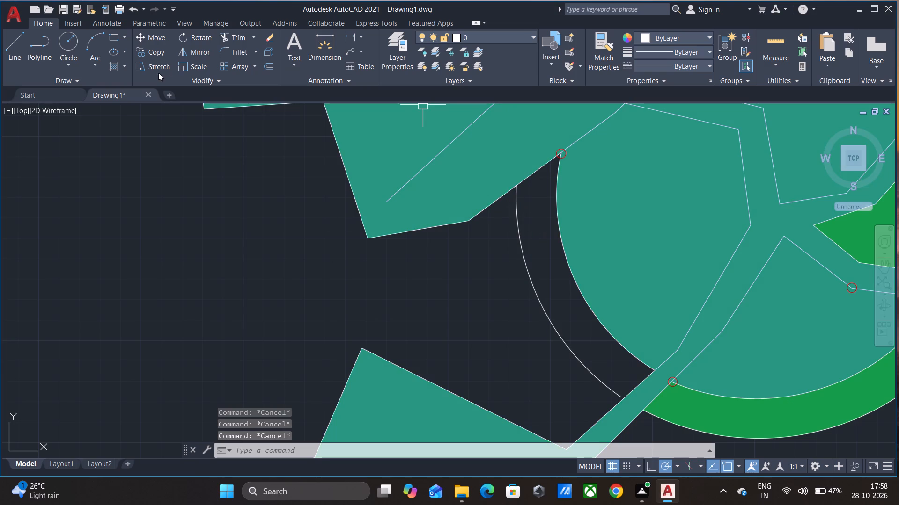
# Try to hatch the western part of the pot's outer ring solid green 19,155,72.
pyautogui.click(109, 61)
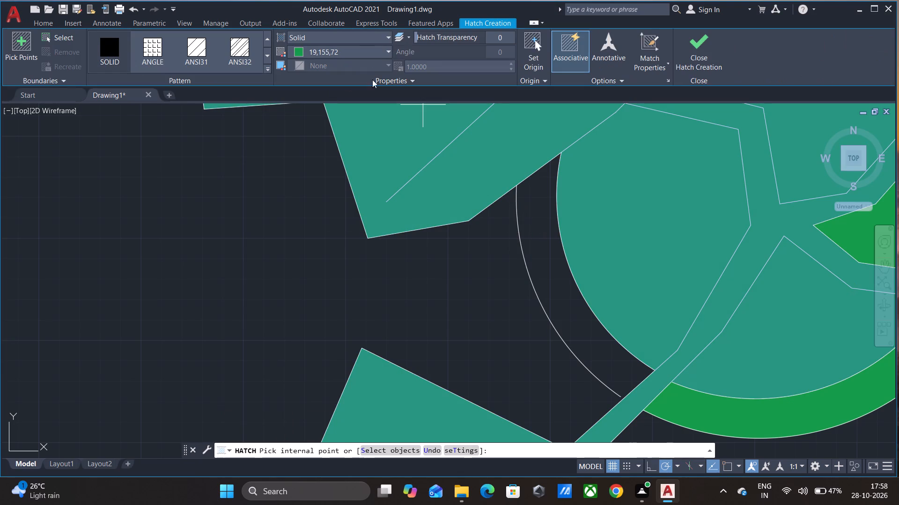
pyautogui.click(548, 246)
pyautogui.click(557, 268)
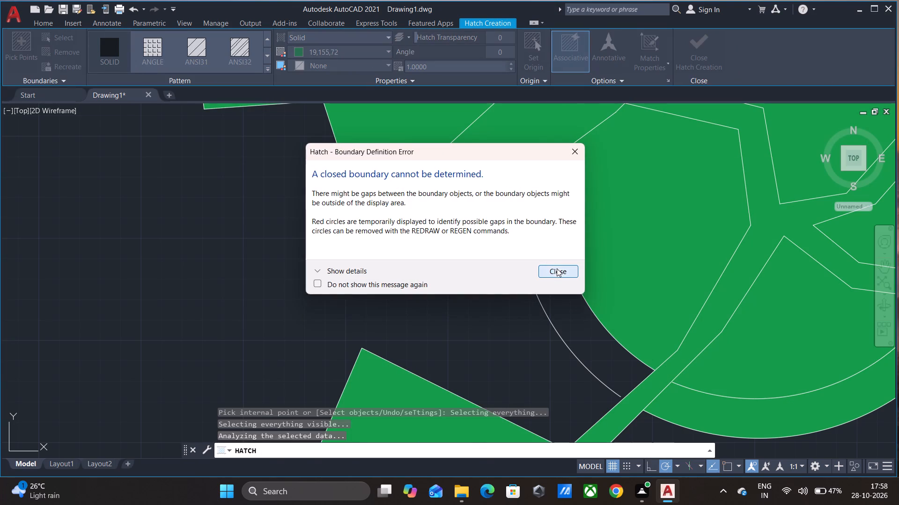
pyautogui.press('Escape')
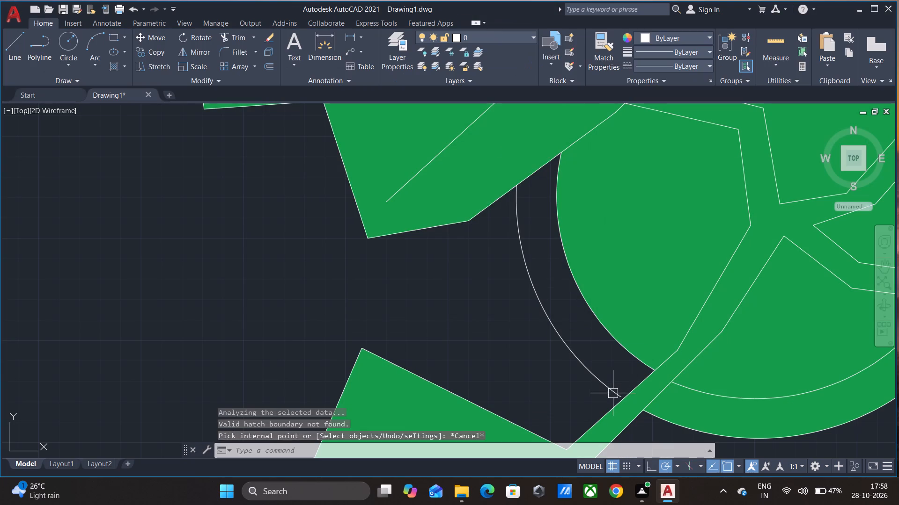
# Stretch the lower end of the pot's western outer circle arc onto the upper edge of the south-west stem.
pyautogui.click(613, 394)
pyautogui.click(616, 399)
pyautogui.scroll(-2, 616, 399)
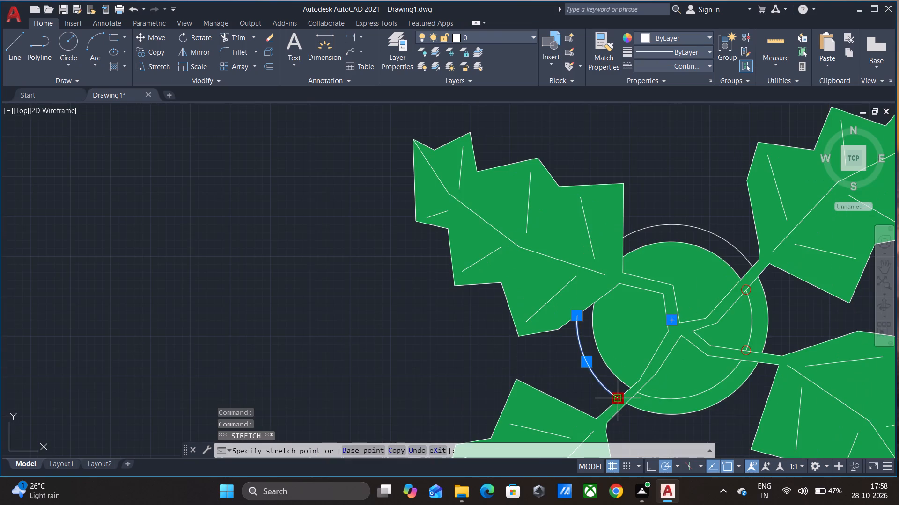
pyautogui.scroll(9, 616, 399)
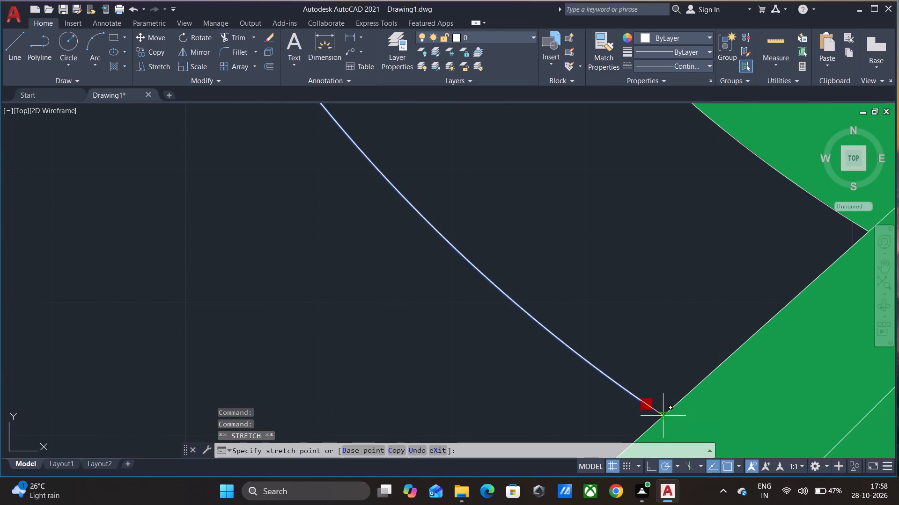
pyautogui.click(663, 416)
pyautogui.scroll(-2, 662, 396)
pyautogui.press('Escape')
# Hatch the western and northern parts of the pot's outer ring solid green 19,155,72.
pyautogui.scroll(-4, 634, 346)
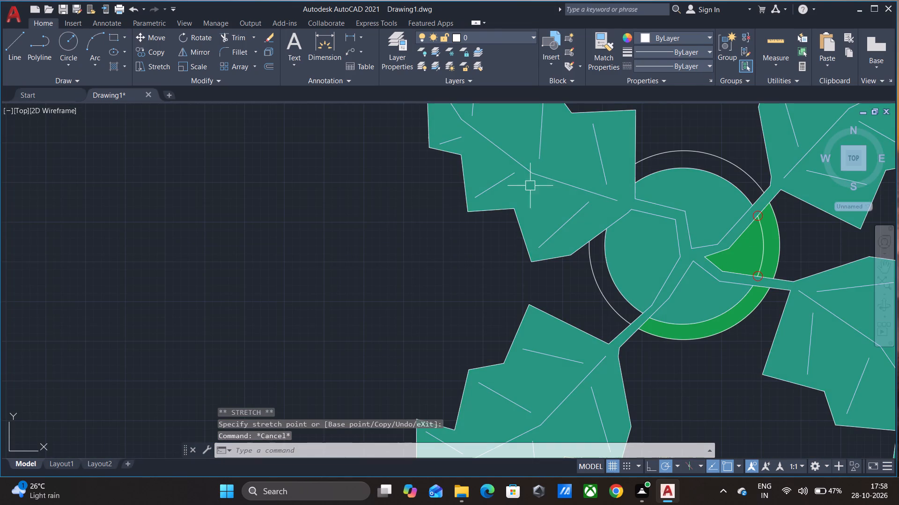
pyautogui.click(111, 69)
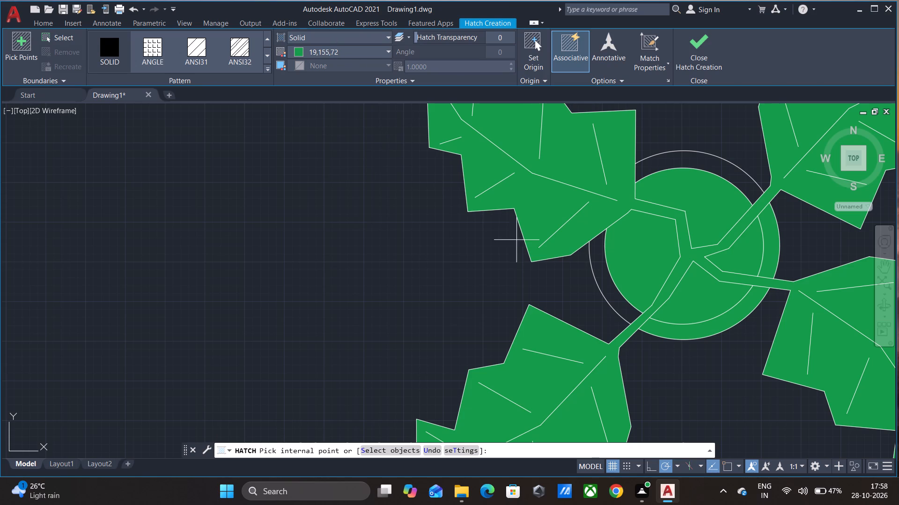
pyautogui.click(613, 300)
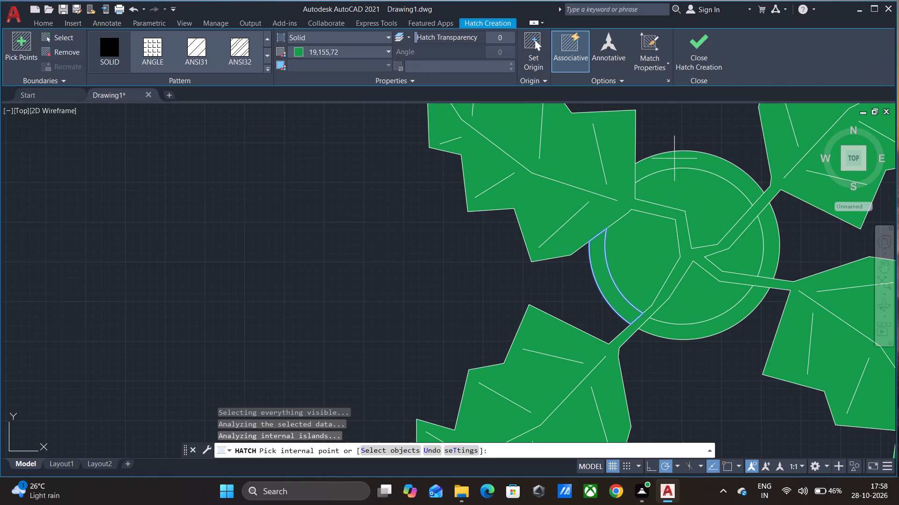
pyautogui.click(674, 159)
pyautogui.click(689, 48)
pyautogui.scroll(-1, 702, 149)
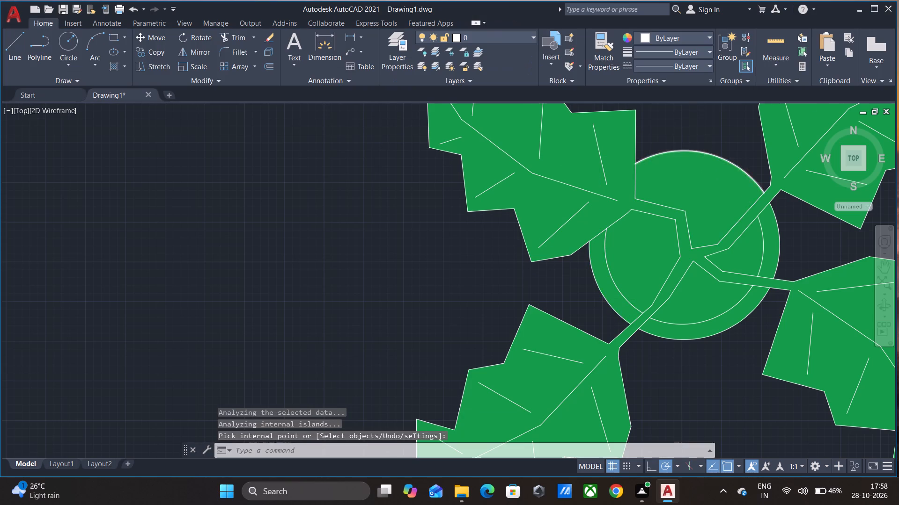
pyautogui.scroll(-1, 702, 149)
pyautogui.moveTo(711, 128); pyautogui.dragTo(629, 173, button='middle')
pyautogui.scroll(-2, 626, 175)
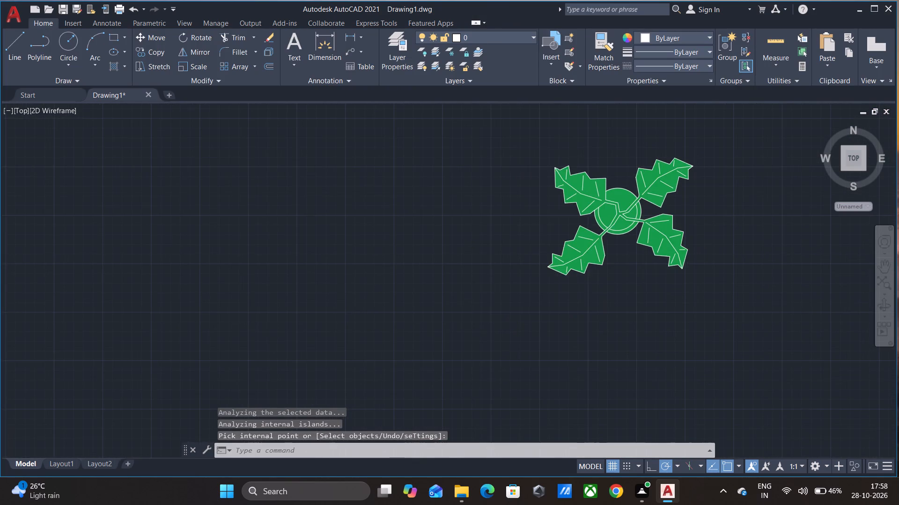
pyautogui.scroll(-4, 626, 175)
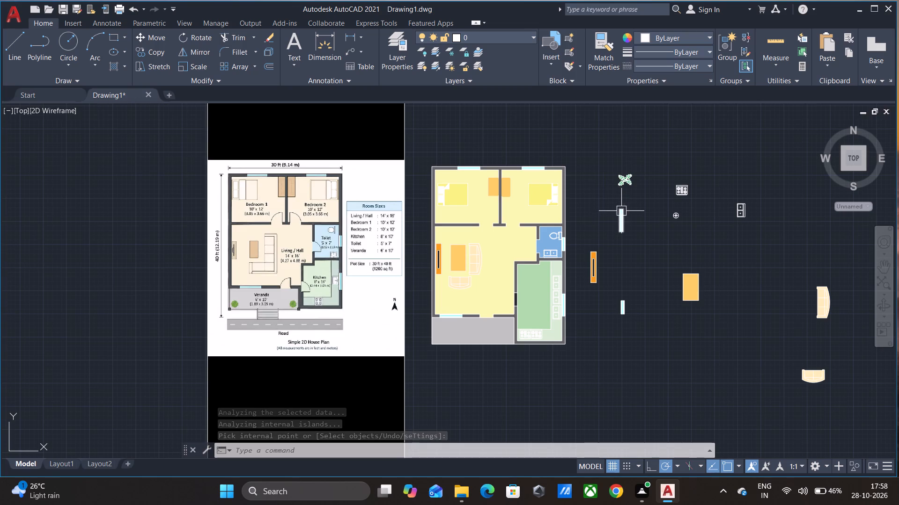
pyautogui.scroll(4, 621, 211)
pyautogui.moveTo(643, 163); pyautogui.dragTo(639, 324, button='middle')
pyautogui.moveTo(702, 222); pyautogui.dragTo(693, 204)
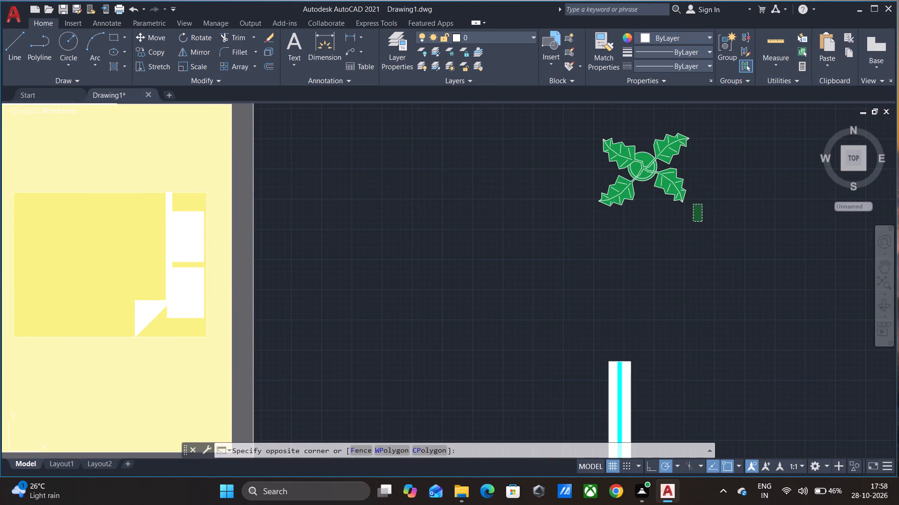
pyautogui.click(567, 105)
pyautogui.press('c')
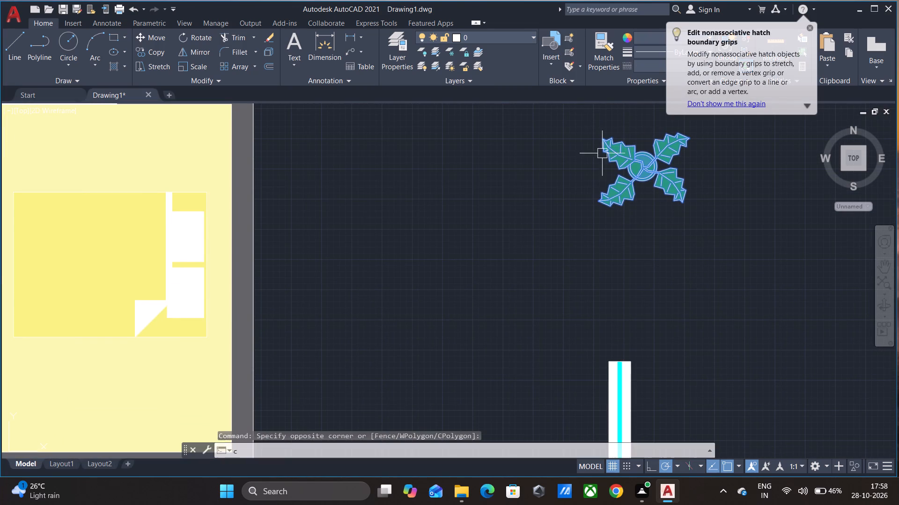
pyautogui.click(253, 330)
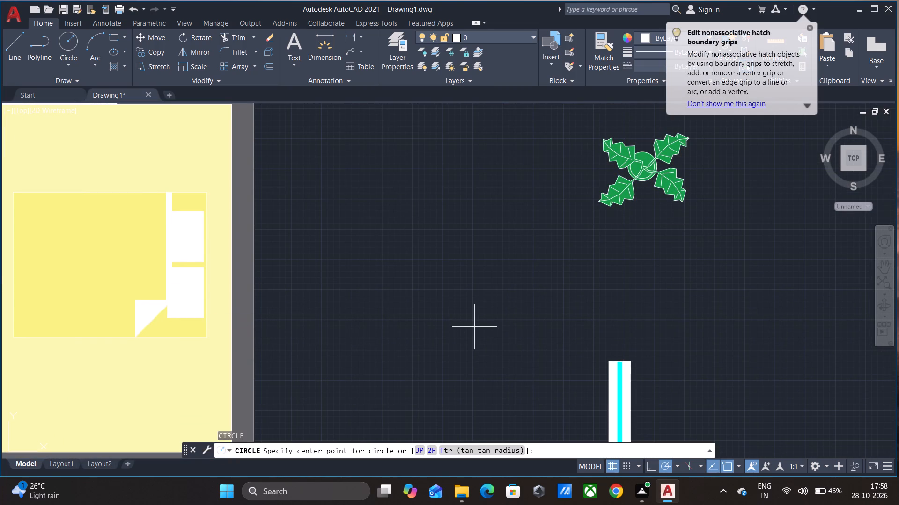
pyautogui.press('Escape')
# Copy the complete green potted plant from its centre to the south-west and south-east corners of the veranda.
pyautogui.moveTo(726, 228); pyautogui.dragTo(722, 219)
pyautogui.click(559, 117)
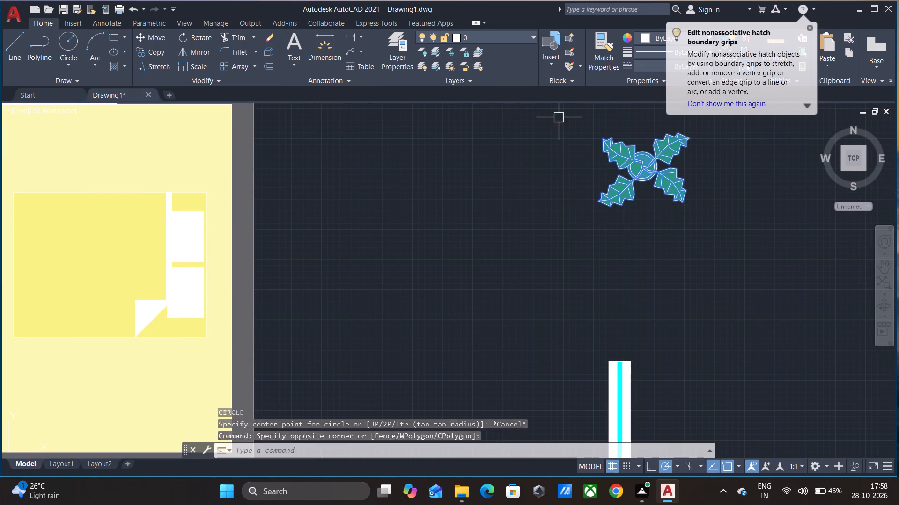
pyautogui.rightClick(516, 223)
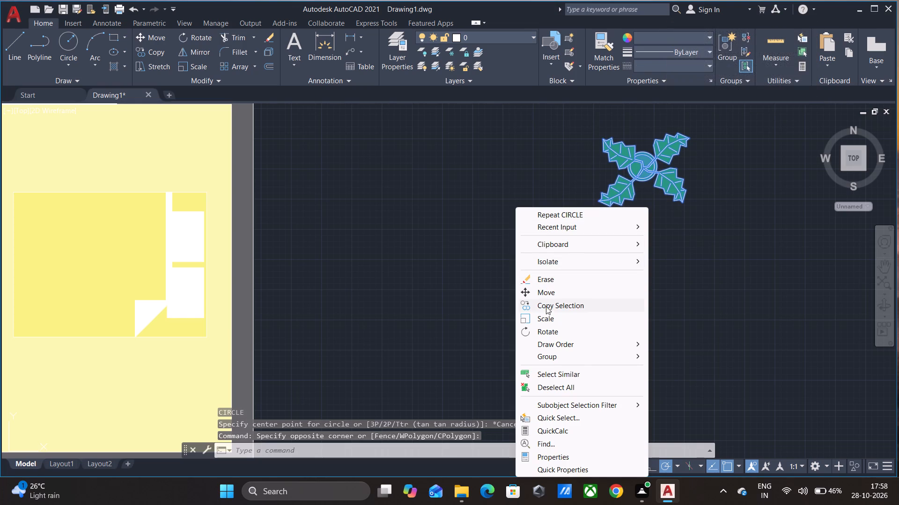
pyautogui.click(544, 306)
pyautogui.click(642, 166)
pyautogui.scroll(-5, 641, 170)
pyautogui.scroll(-3, 556, 323)
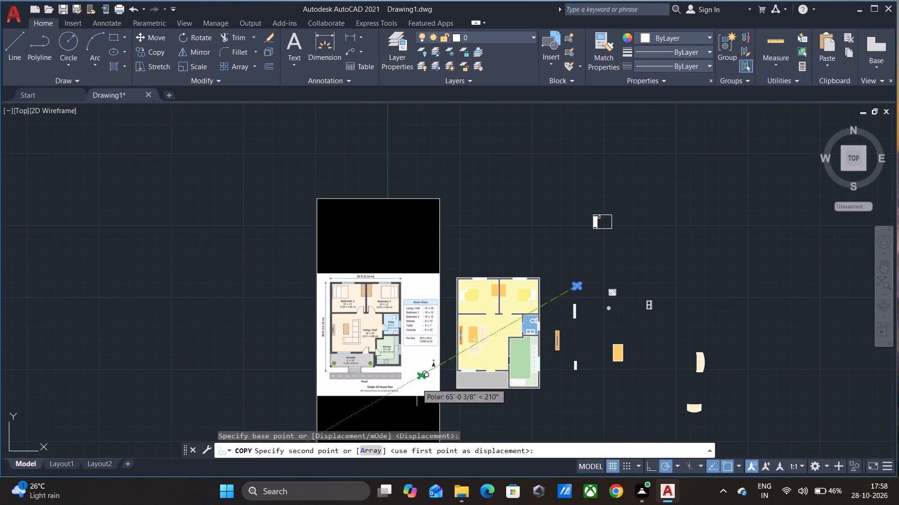
pyautogui.scroll(5, 463, 394)
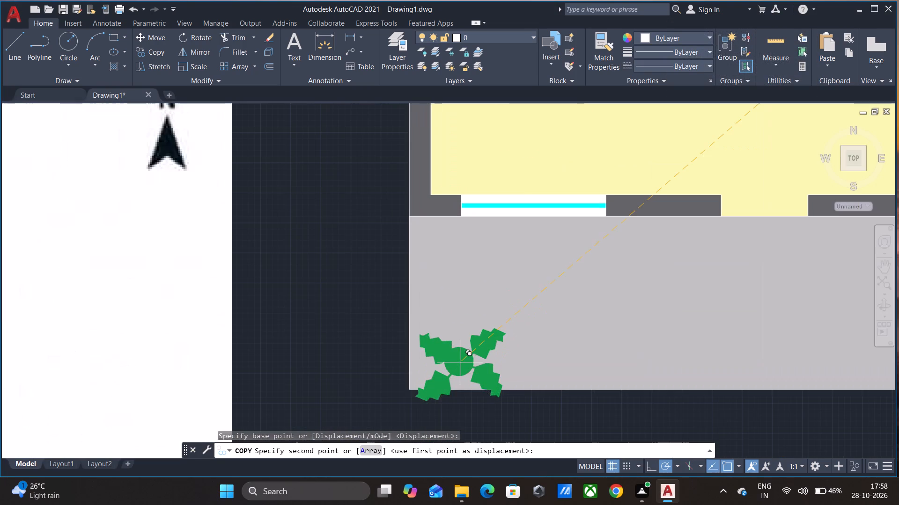
pyautogui.click(462, 342)
pyautogui.scroll(-1, 482, 348)
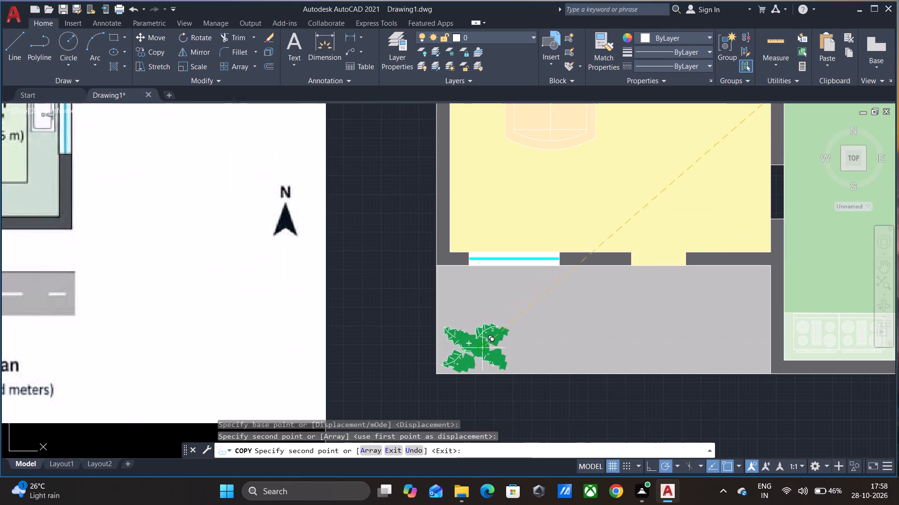
pyautogui.scroll(2, 737, 356)
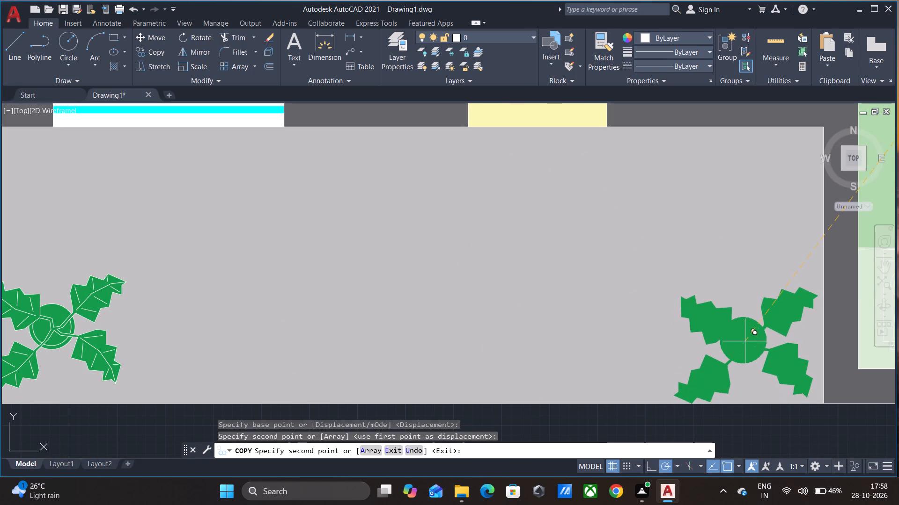
pyautogui.click(745, 338)
pyautogui.scroll(-4, 740, 338)
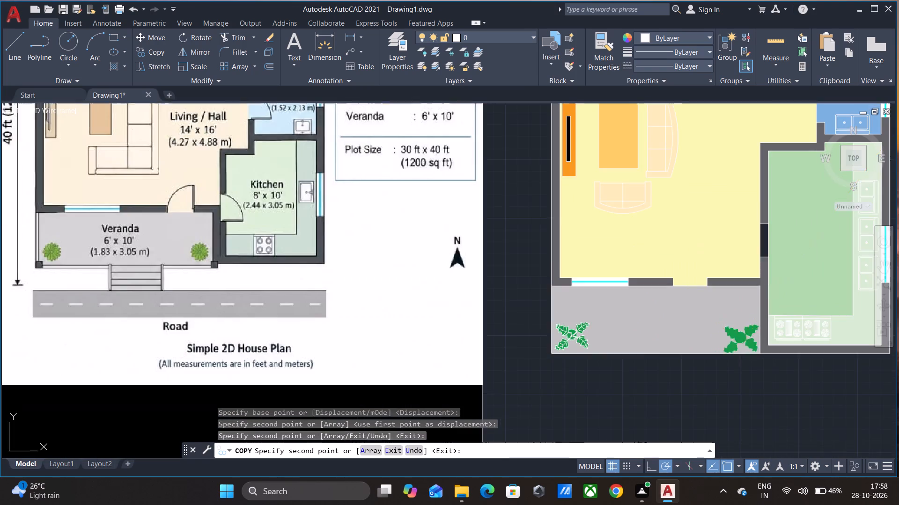
pyautogui.scroll(-4, 735, 339)
pyautogui.press('Escape')
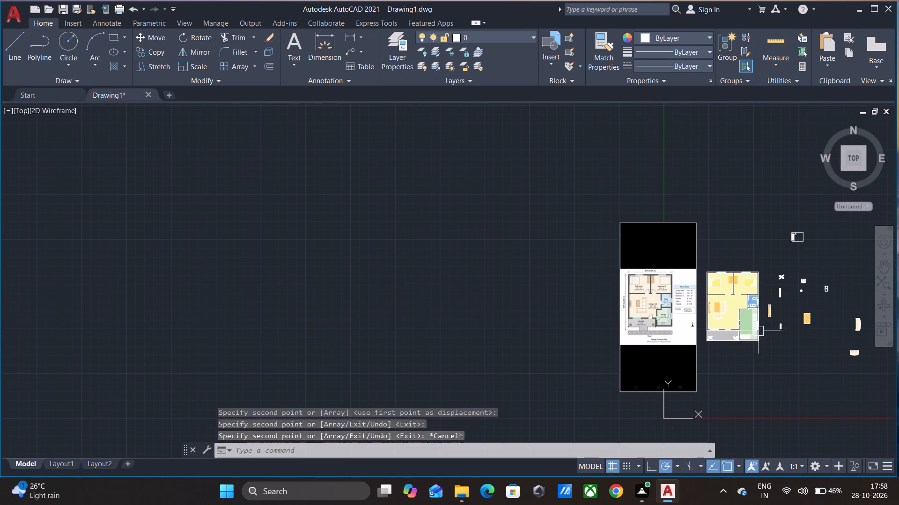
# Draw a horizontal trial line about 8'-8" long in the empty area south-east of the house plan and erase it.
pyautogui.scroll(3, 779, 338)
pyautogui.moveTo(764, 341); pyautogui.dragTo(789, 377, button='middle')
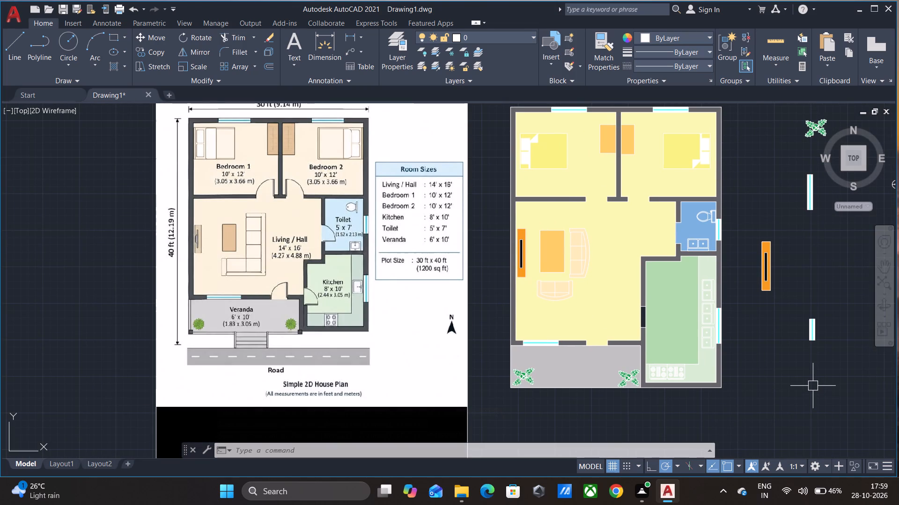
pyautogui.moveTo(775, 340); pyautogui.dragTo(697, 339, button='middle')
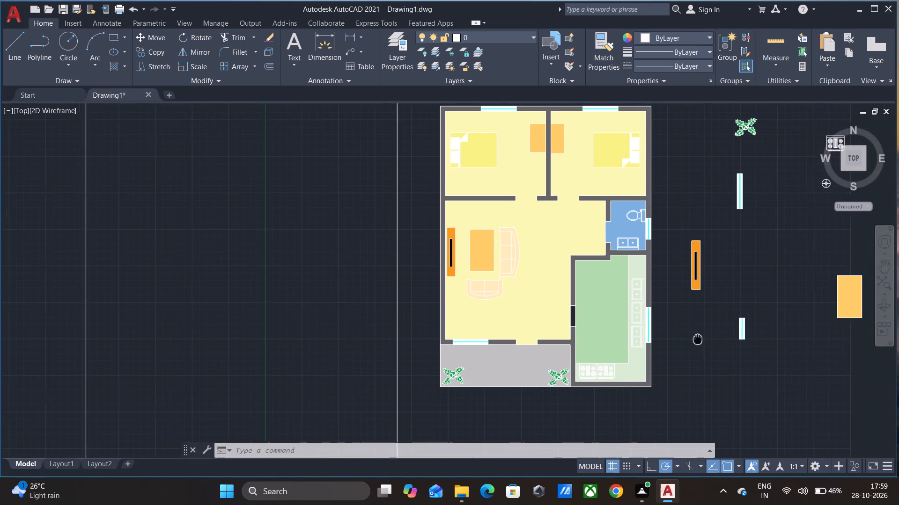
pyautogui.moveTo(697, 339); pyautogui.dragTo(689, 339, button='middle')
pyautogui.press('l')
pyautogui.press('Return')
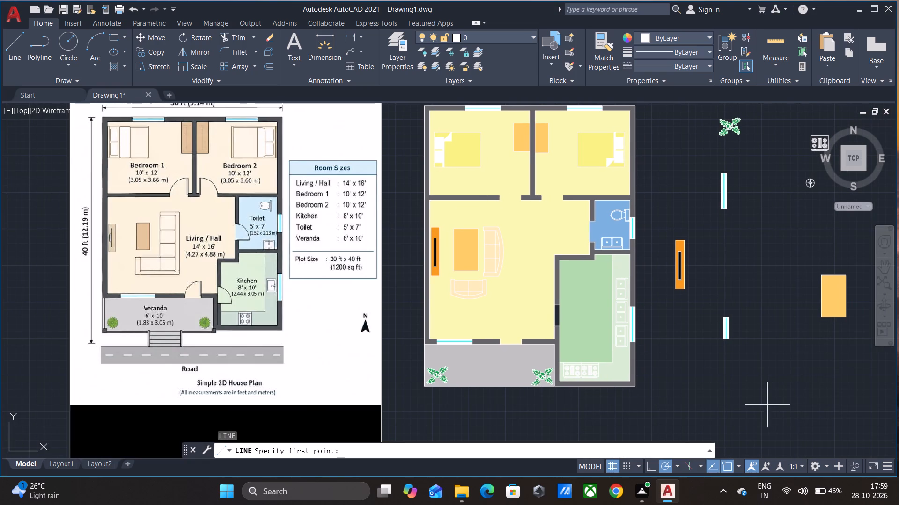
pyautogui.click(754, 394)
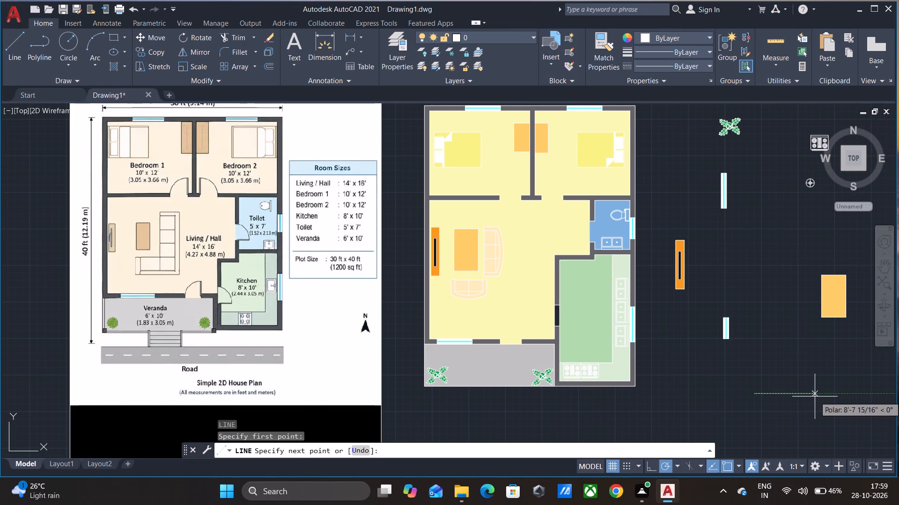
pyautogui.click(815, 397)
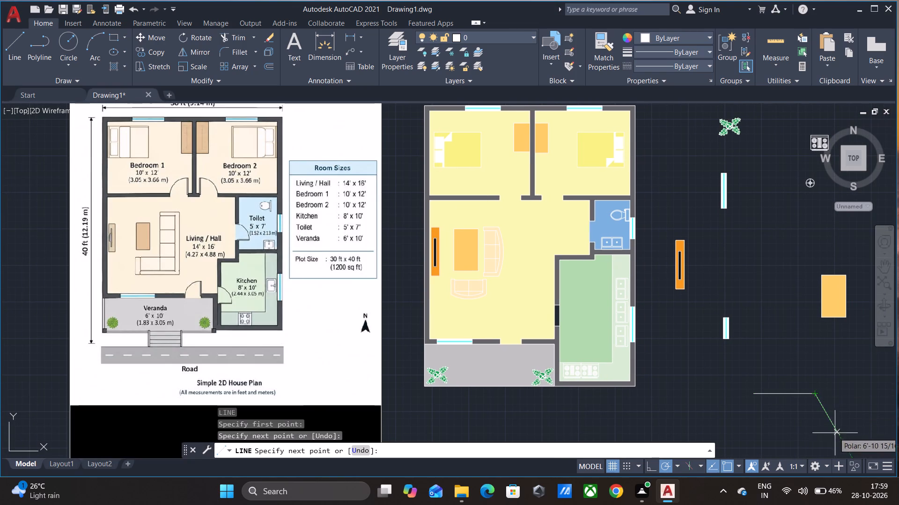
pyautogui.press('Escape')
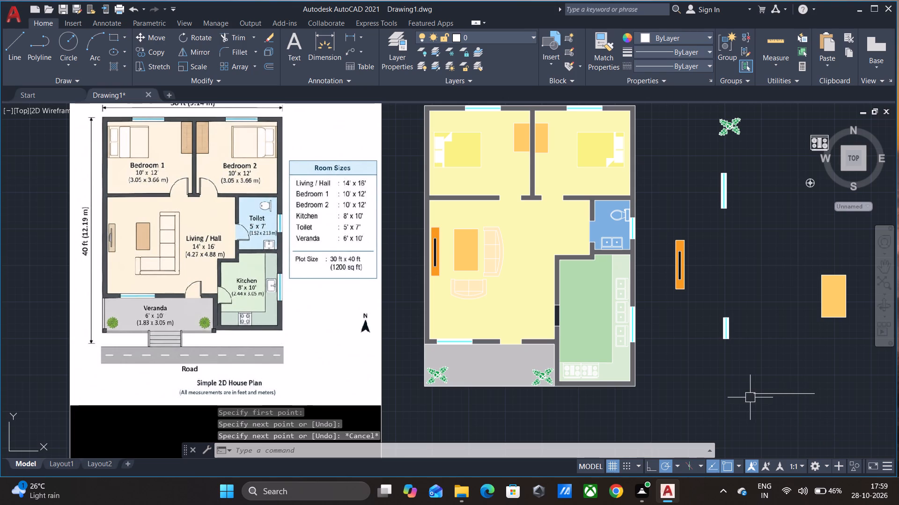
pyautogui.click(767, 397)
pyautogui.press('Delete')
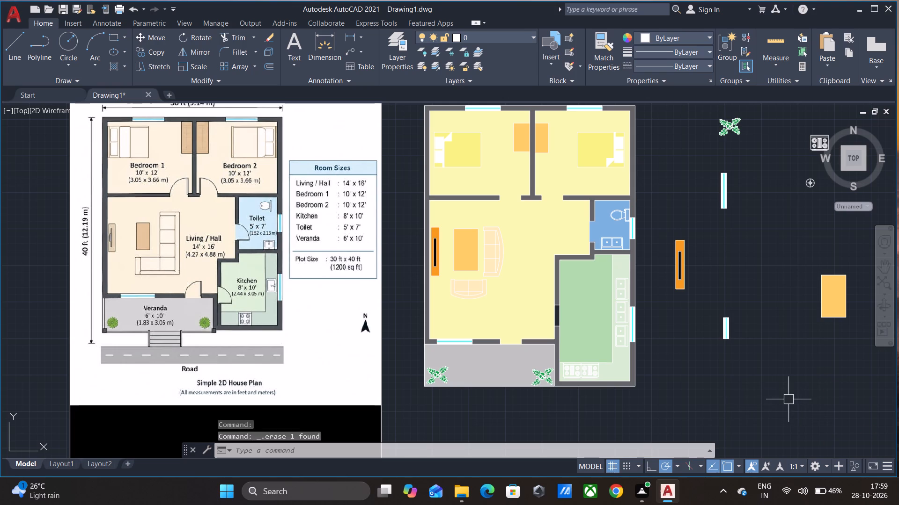
# Draw a 3' horizontal line in the empty area south-east of the house plan.
pyautogui.press('l')
pyautogui.press('Return')
pyautogui.click(739, 403)
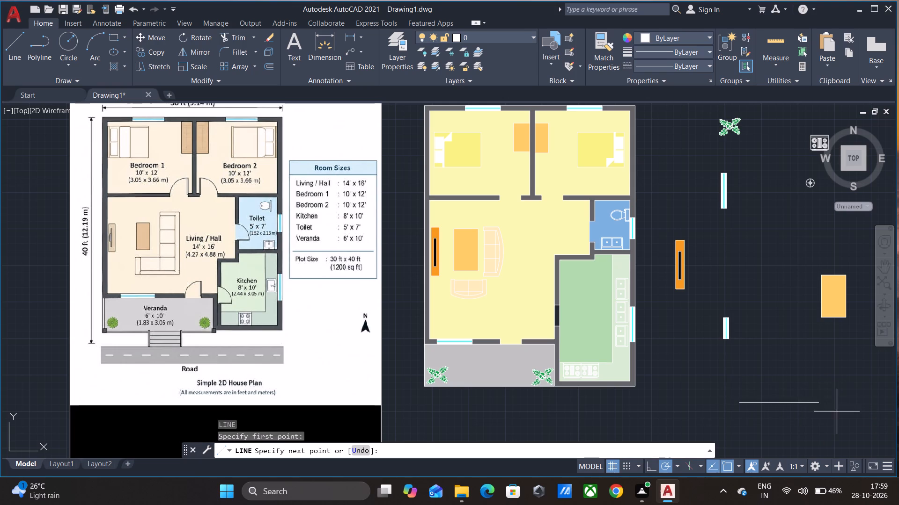
pyautogui.write("3'")
pyautogui.press('Return')
pyautogui.press('space')
# Draw a 2" by 2" rectangle above the 3' line, with its lower corner on the line's west end.
pyautogui.scroll(4, 750, 396)
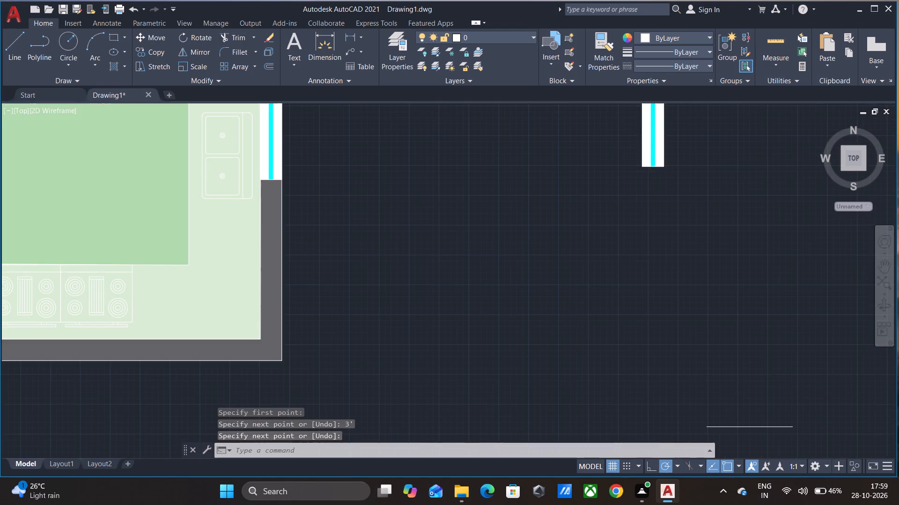
pyautogui.moveTo(750, 396); pyautogui.dragTo(711, 299, button='middle')
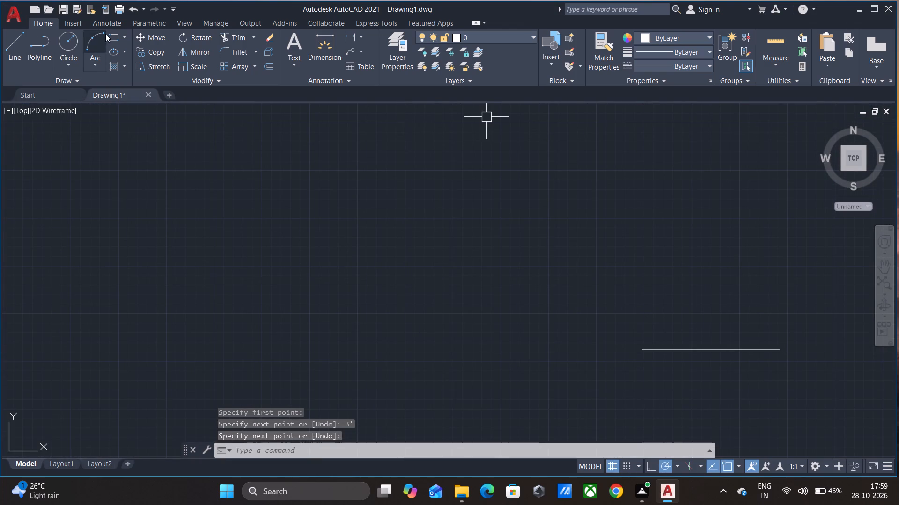
pyautogui.click(107, 35)
pyautogui.click(112, 36)
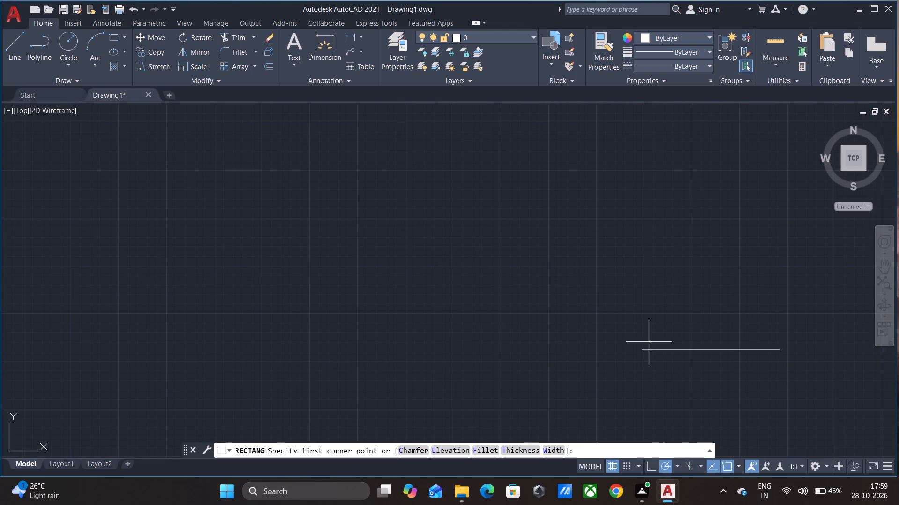
pyautogui.click(640, 346)
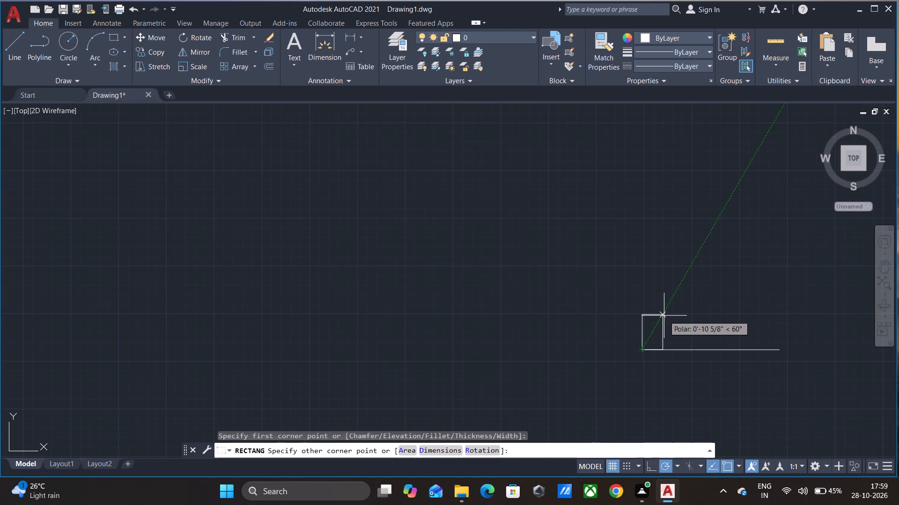
pyautogui.write('d')
pyautogui.press('space')
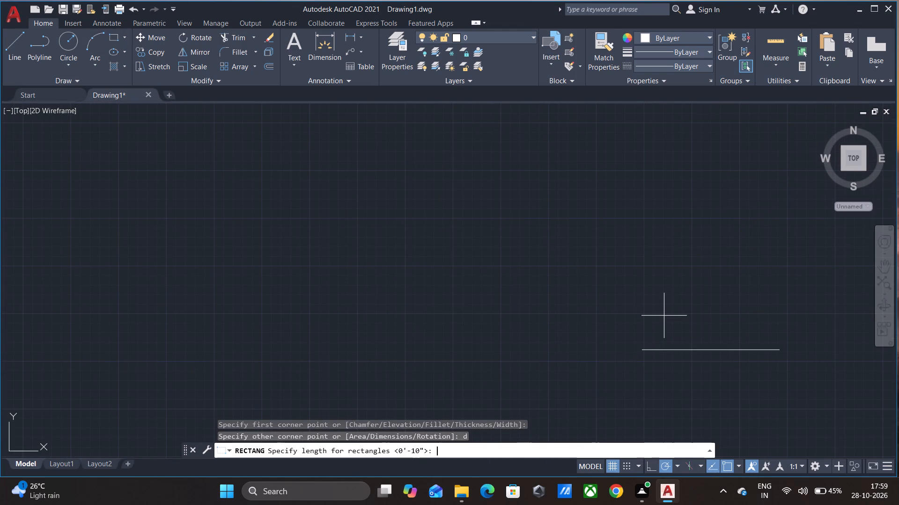
pyautogui.write('2" 2"')
pyautogui.press('Return')
pyautogui.click(665, 315)
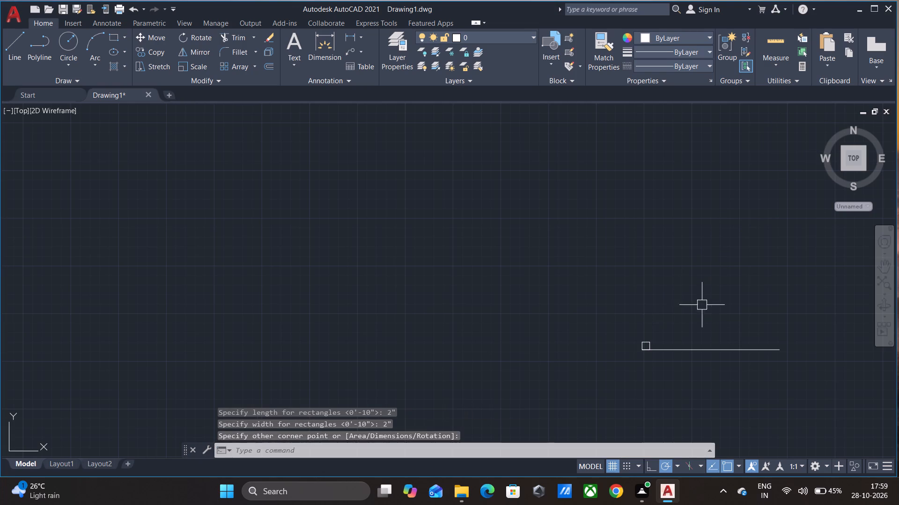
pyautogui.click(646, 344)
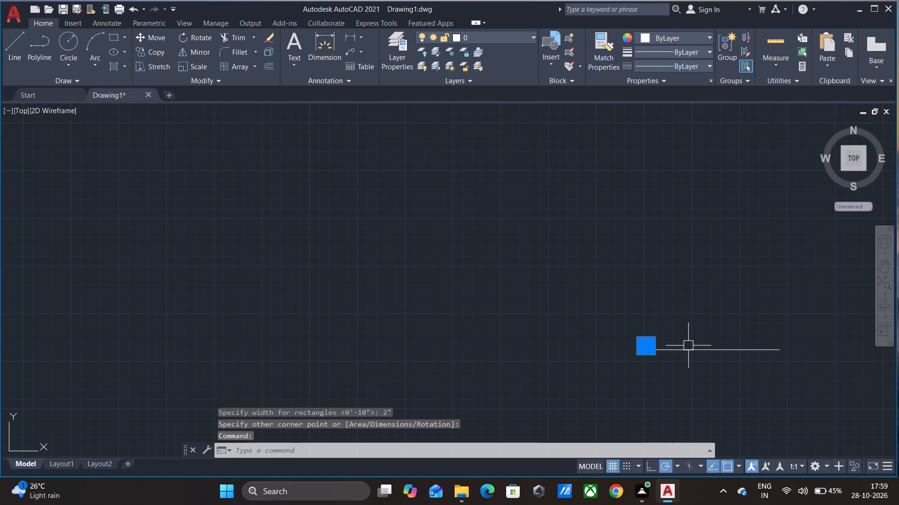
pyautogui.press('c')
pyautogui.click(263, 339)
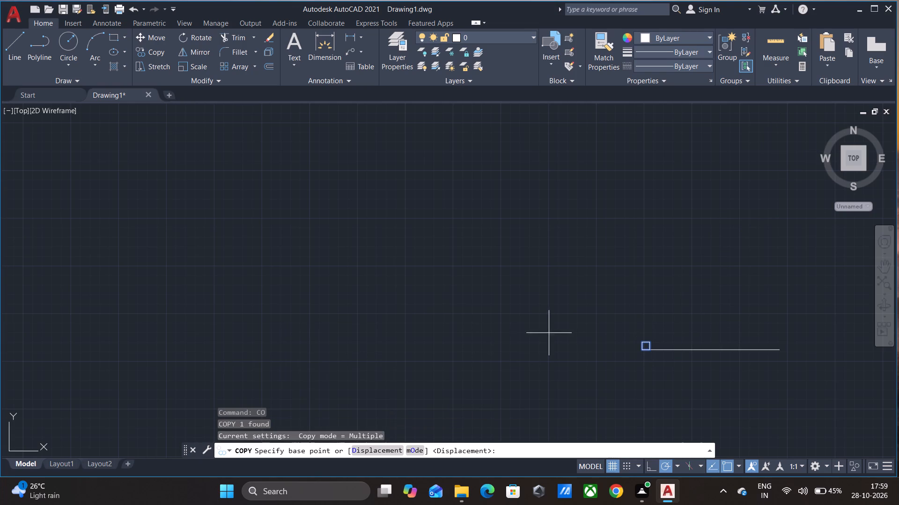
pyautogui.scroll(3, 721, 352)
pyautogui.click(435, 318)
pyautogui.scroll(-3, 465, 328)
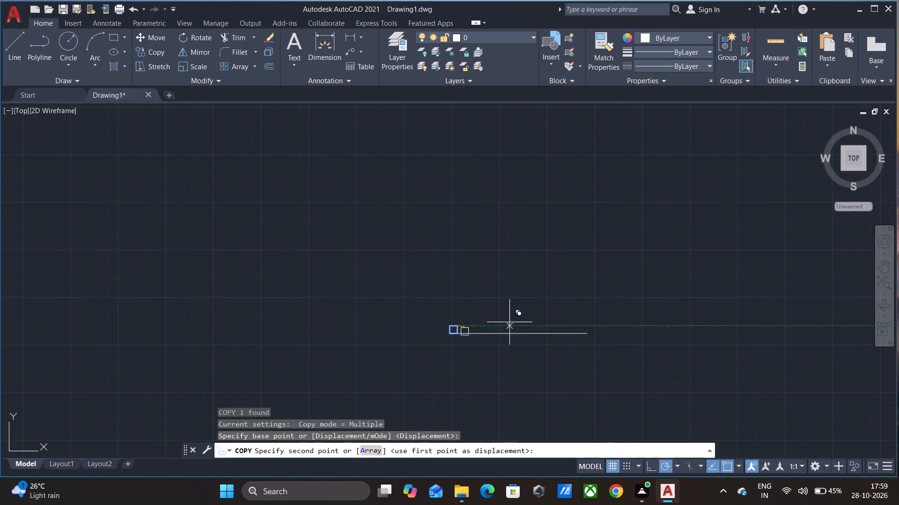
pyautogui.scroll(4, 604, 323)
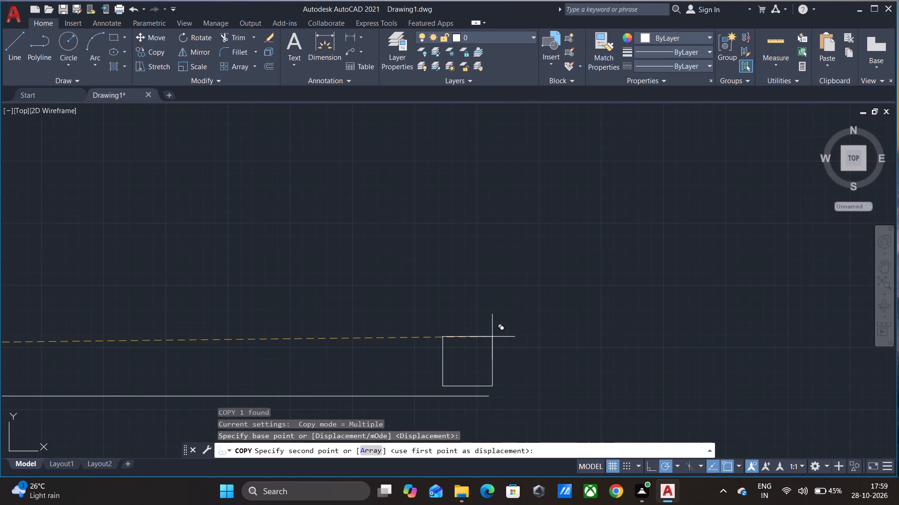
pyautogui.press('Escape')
# Copy the 2" square from its lower-right corner to the east end of the 3' line.
pyautogui.scroll(-5, 431, 351)
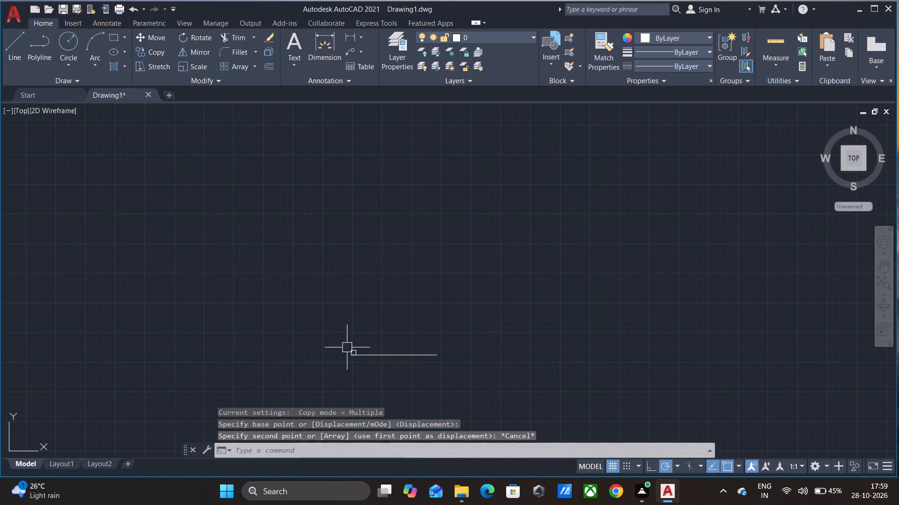
pyautogui.scroll(4, 347, 347)
pyautogui.click(371, 367)
pyautogui.press('c')
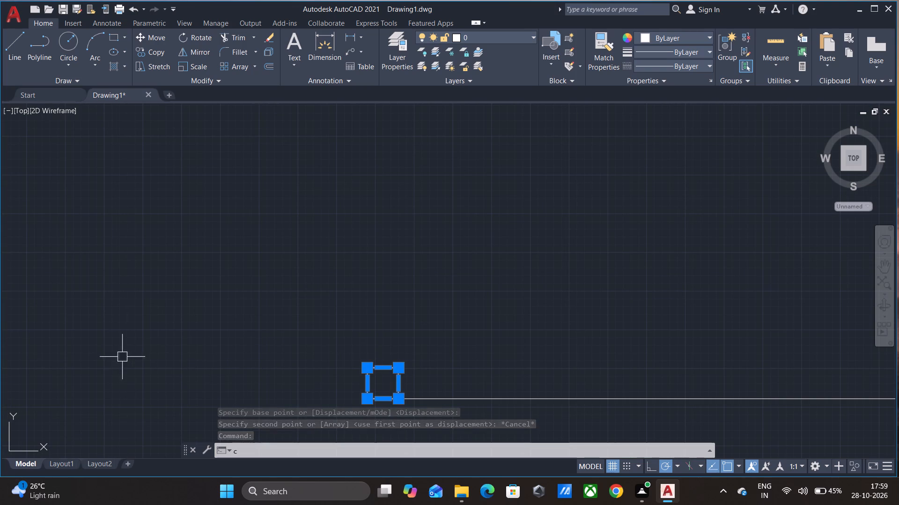
pyautogui.press('o')
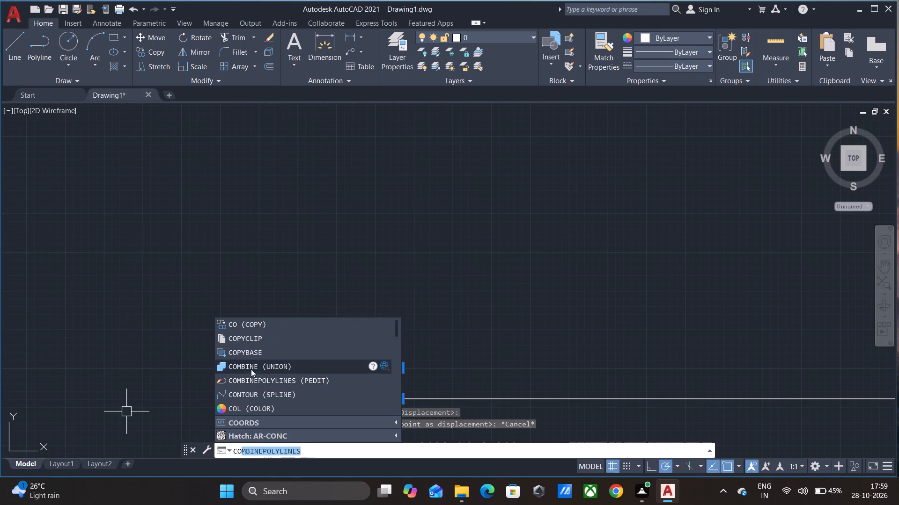
pyautogui.click(262, 324)
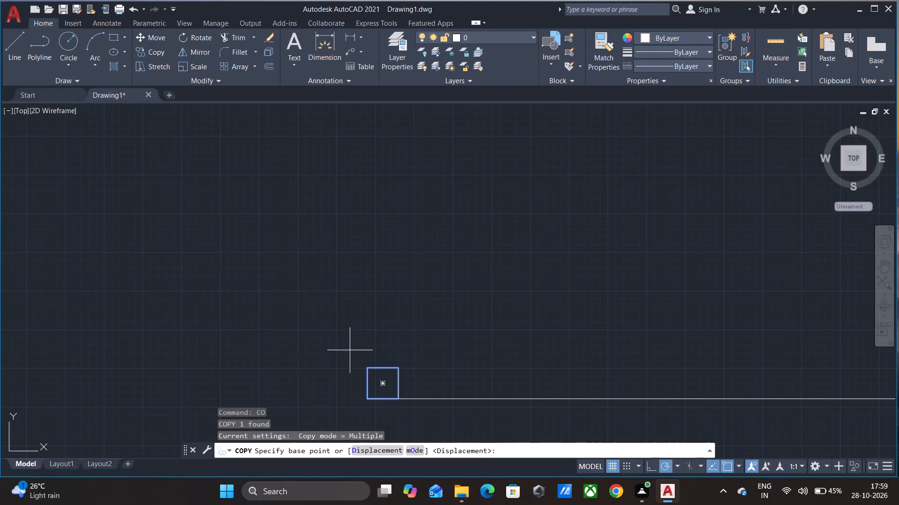
pyautogui.click(396, 400)
pyautogui.scroll(-3, 441, 404)
pyautogui.scroll(5, 545, 402)
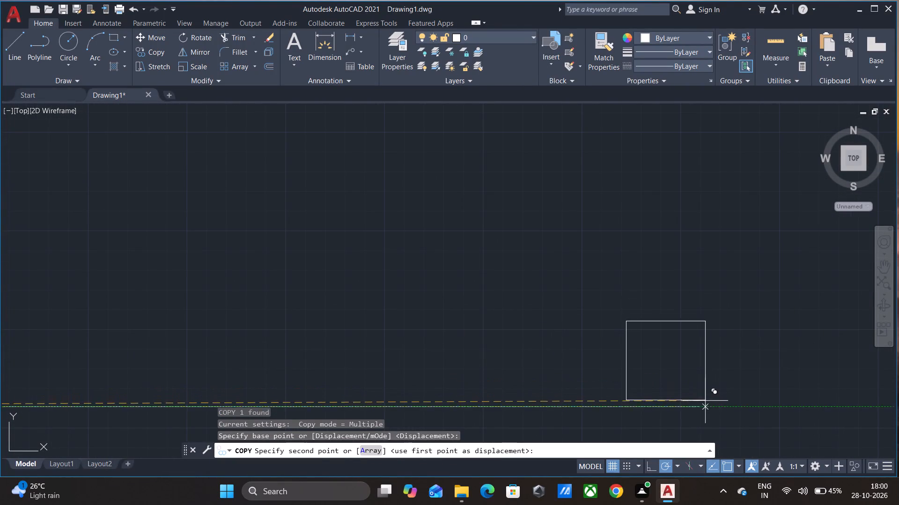
pyautogui.click(699, 406)
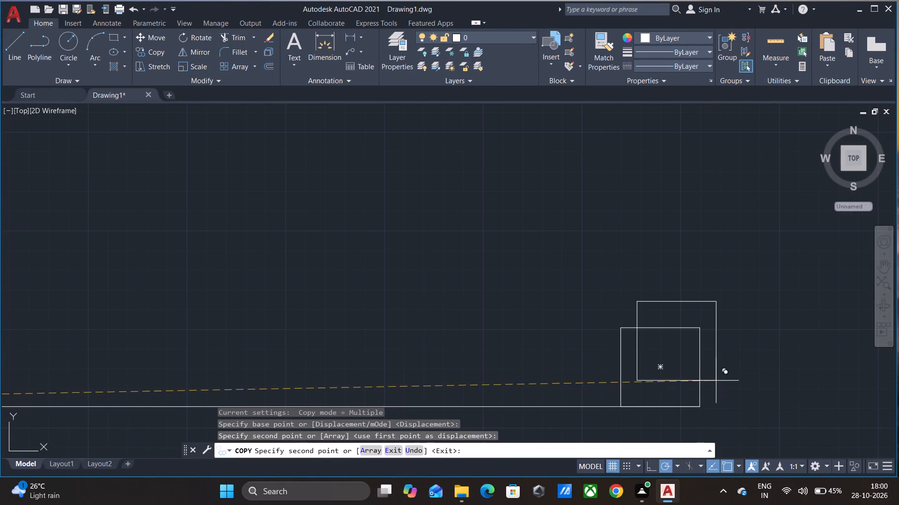
pyautogui.press('Escape')
# Draw a 2'6" by 2" vertical door leaf in lines, rising from the west square's upper-right corner.
pyautogui.scroll(-2, 716, 366)
pyautogui.press('l')
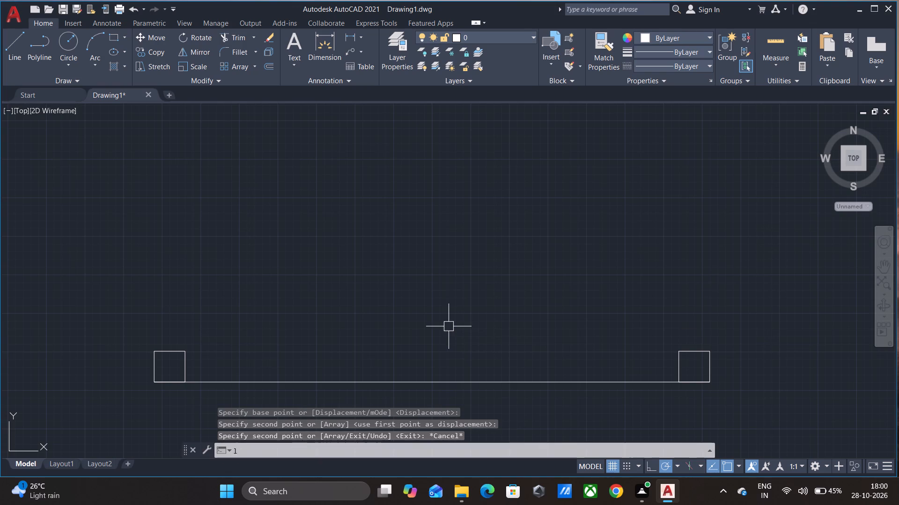
pyautogui.press('Return')
pyautogui.click(183, 351)
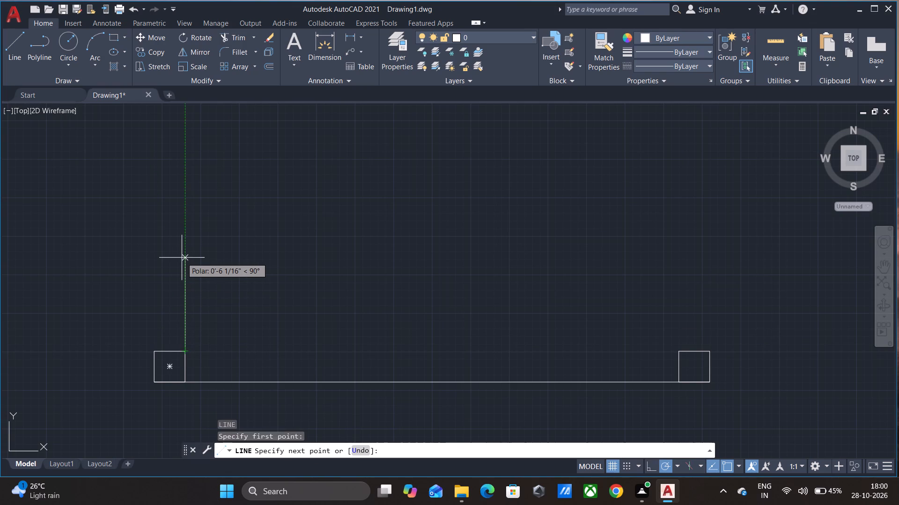
pyautogui.write('2\'6"')
pyautogui.press('Return')
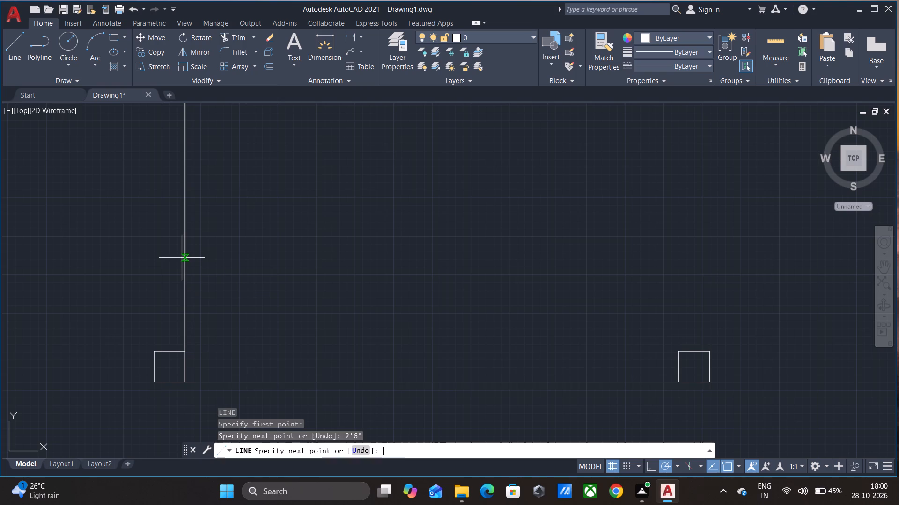
pyautogui.scroll(-2, 207, 245)
pyautogui.moveTo(207, 245); pyautogui.dragTo(239, 295, button='middle')
pyautogui.middleClick(239, 295)
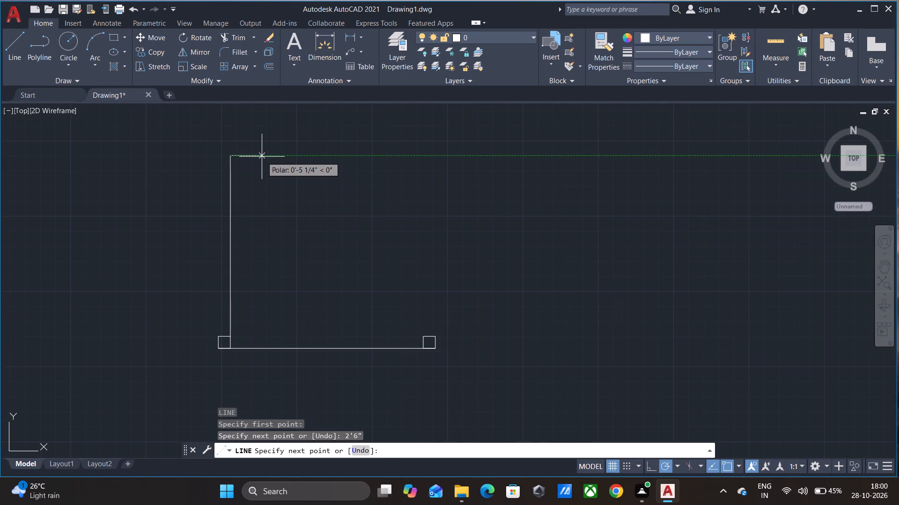
pyautogui.write('2"')
pyautogui.press('Return')
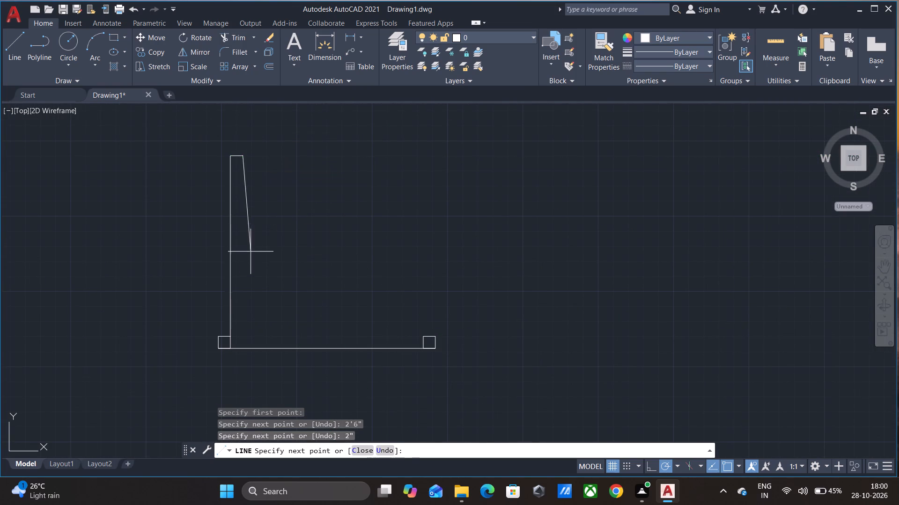
pyautogui.write("2'5")
pyautogui.press('BackSpace')
pyautogui.write('6"')
pyautogui.press('Return')
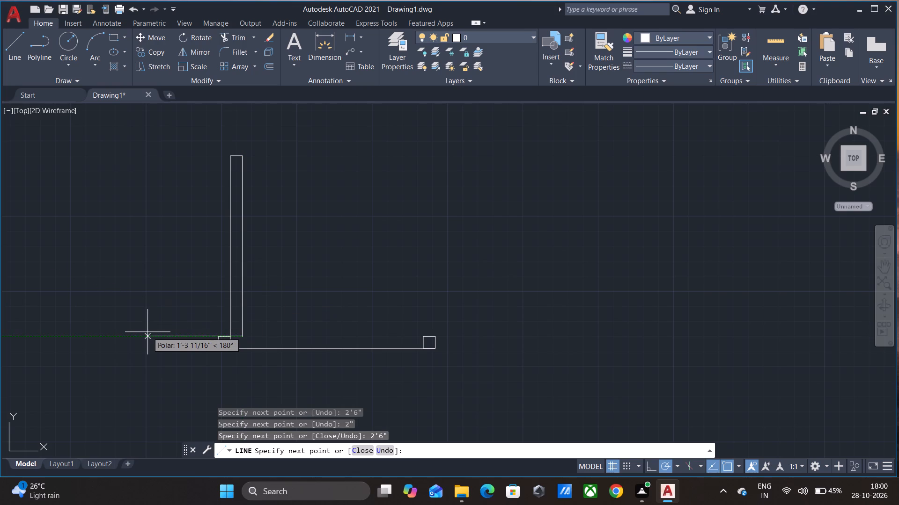
pyautogui.write('2"')
pyautogui.press('Return')
pyautogui.press('space')
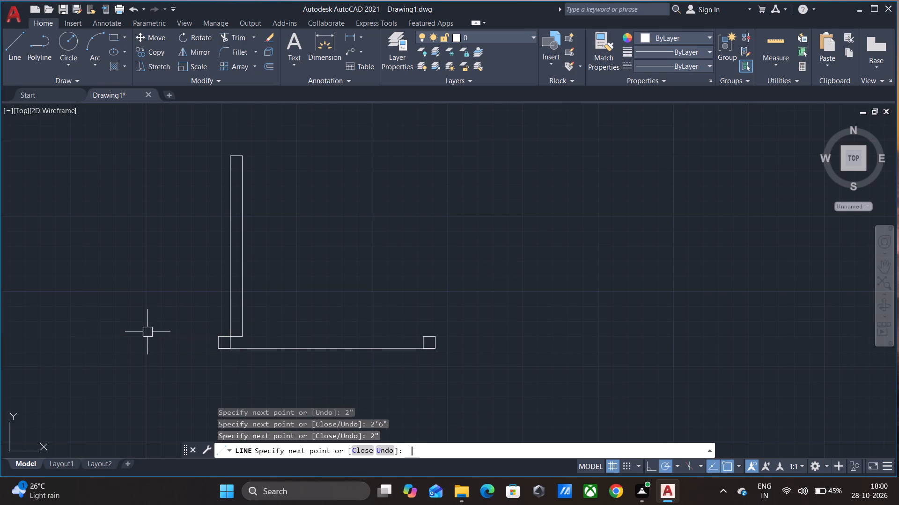
# Draw a three-point swing arc from the leaf's top-left corner through its top-right corner to the east square's upper-left corner.
pyautogui.click(99, 42)
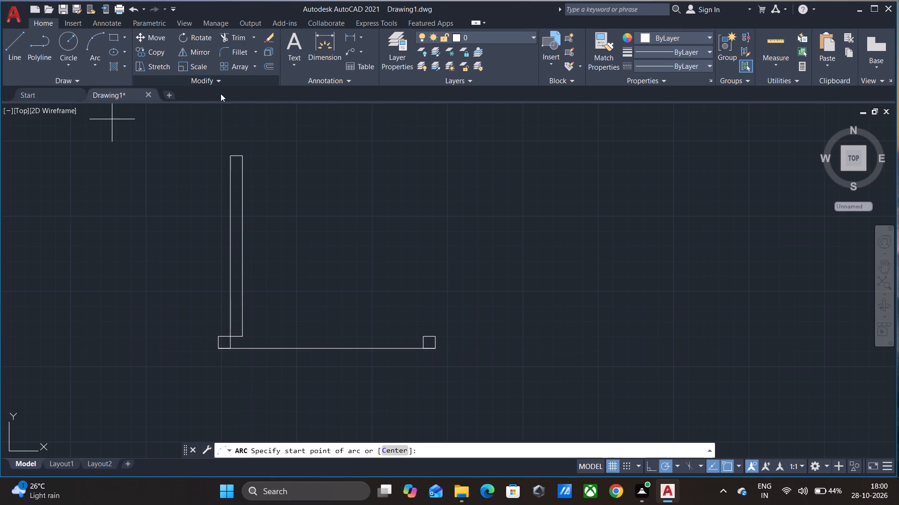
pyautogui.click(232, 155)
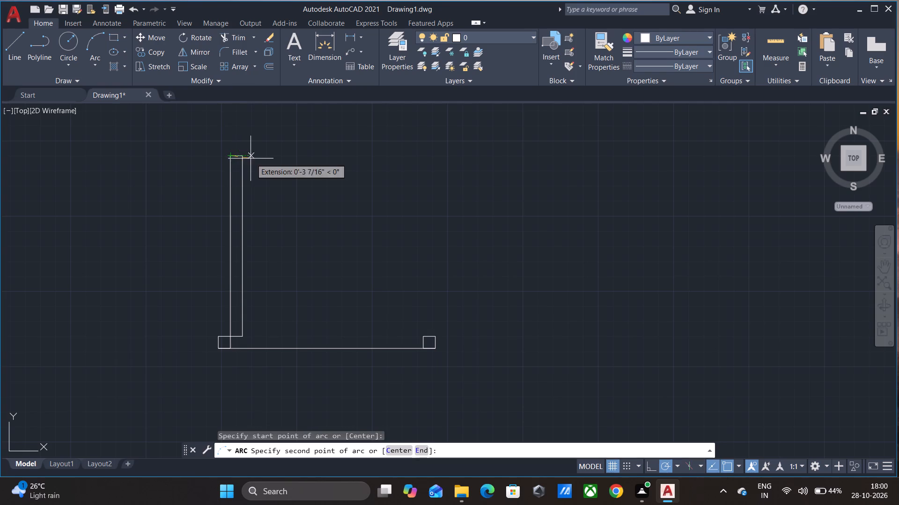
pyautogui.click(245, 155)
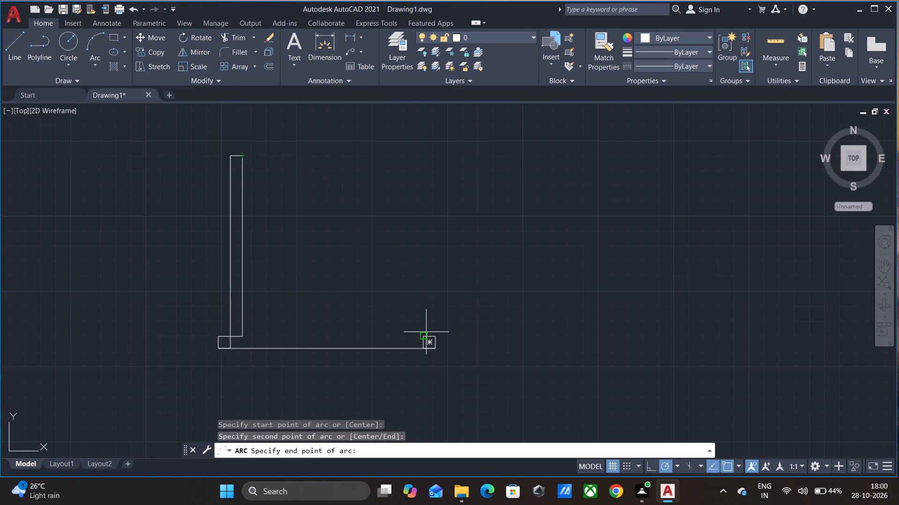
pyautogui.click(423, 334)
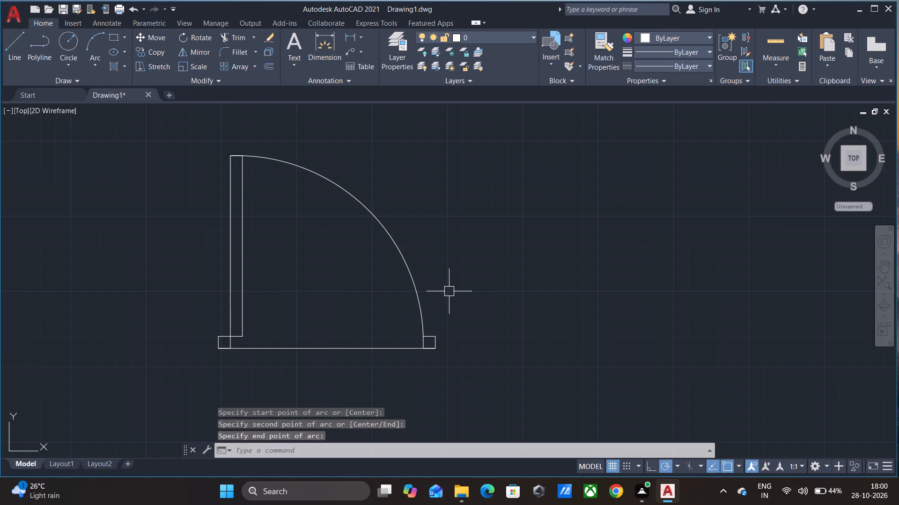
pyautogui.press('Escape')
# Trim away the base line between the two jamb squares.
pyautogui.press('t')
pyautogui.press('r')
pyautogui.press('space')
pyautogui.press('space')
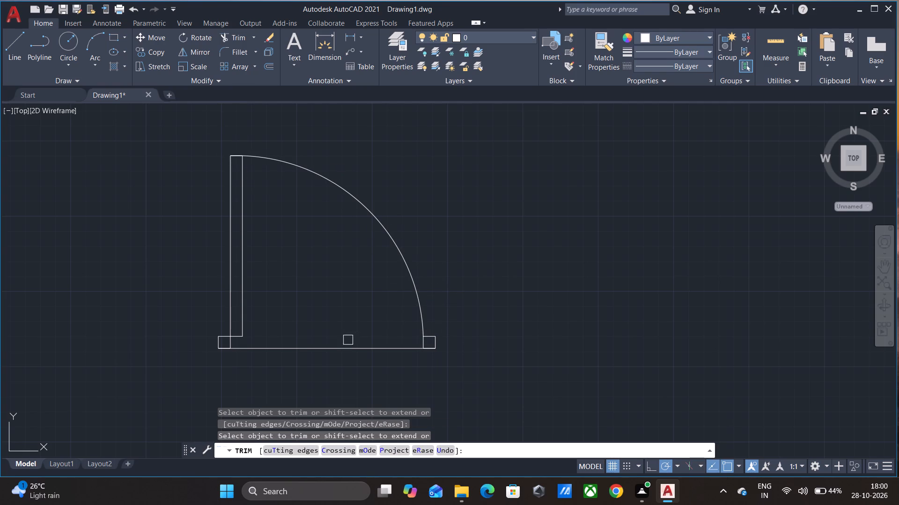
pyautogui.click(347, 348)
pyautogui.press('Escape')
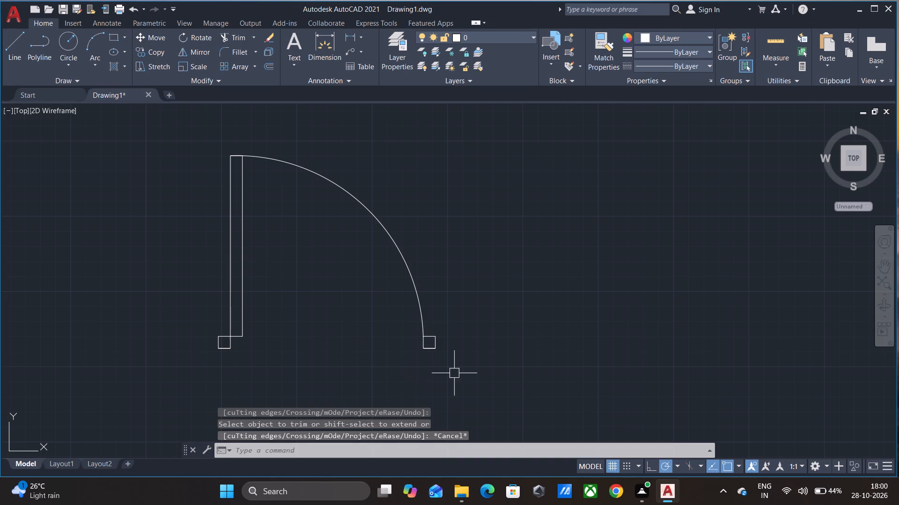
# Join all the linework of the door symbol.
pyautogui.moveTo(455, 373); pyautogui.dragTo(446, 361)
pyautogui.click(96, 144)
pyautogui.write('j')
pyautogui.press('space')
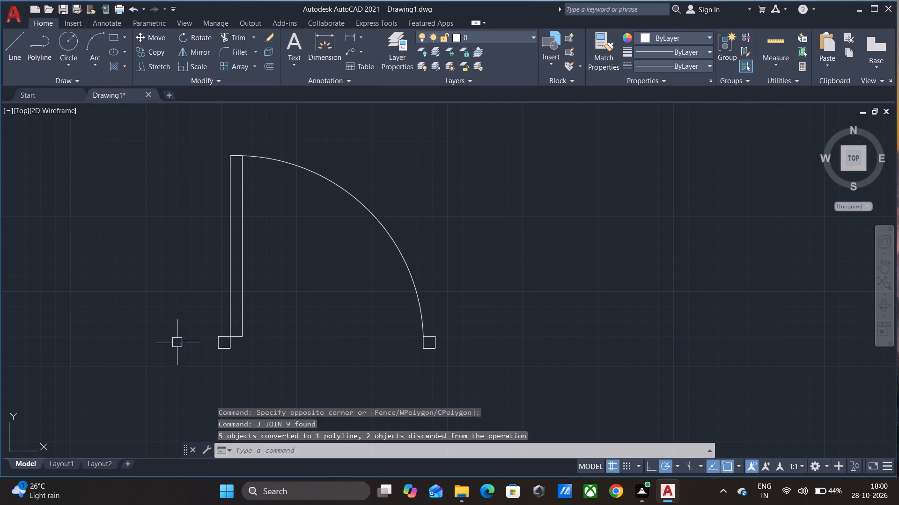
# Fill the door leaf and both jamb squares with a solid hatch in black 0,0,0.
pyautogui.click(115, 66)
pyautogui.click(117, 57)
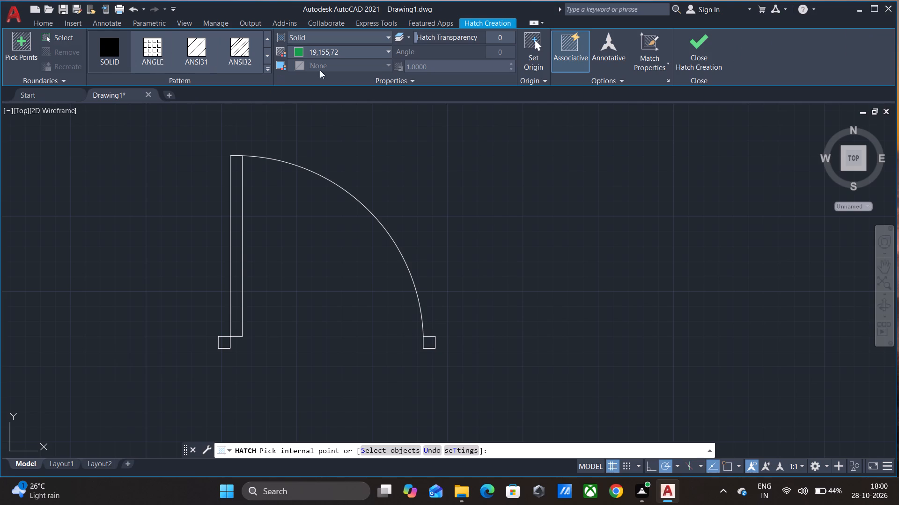
pyautogui.click(319, 50)
pyautogui.click(294, 107)
pyautogui.click(232, 194)
pyautogui.scroll(1, 214, 334)
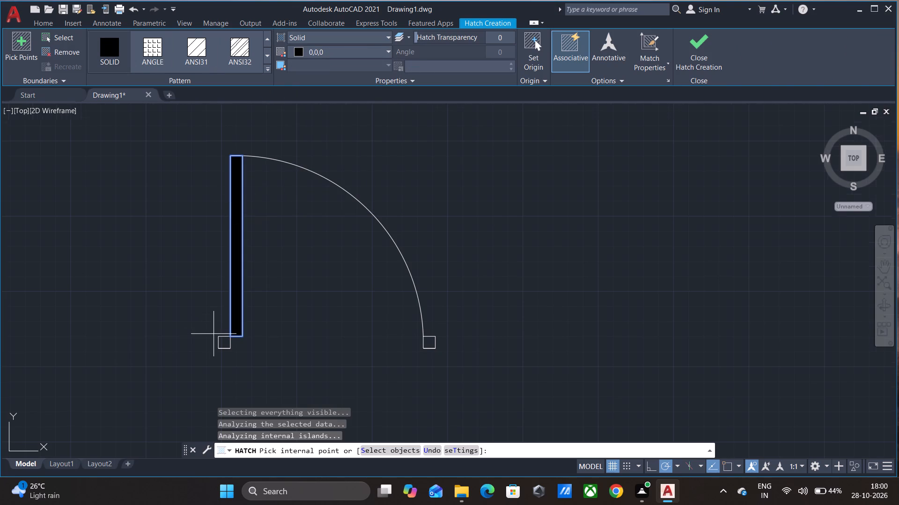
pyautogui.scroll(1, 214, 334)
pyautogui.click(237, 361)
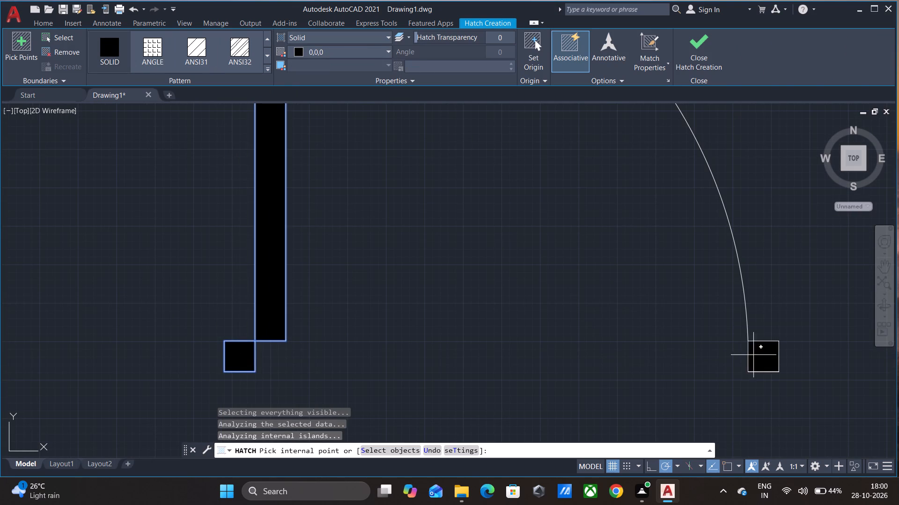
pyautogui.click(773, 355)
pyautogui.scroll(-2, 772, 352)
pyautogui.press('Escape')
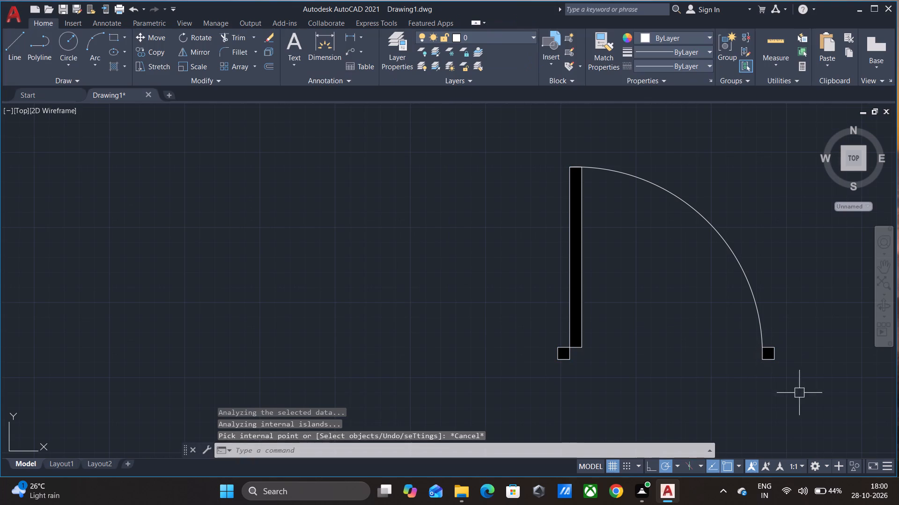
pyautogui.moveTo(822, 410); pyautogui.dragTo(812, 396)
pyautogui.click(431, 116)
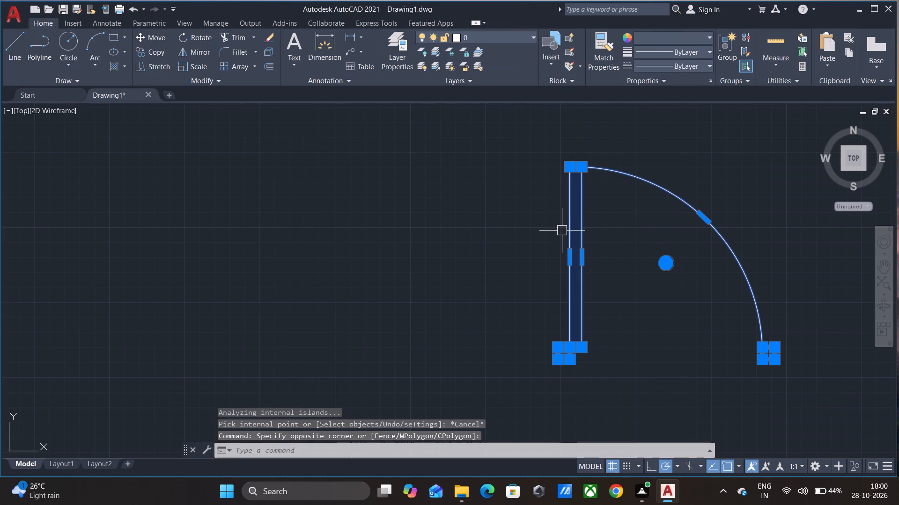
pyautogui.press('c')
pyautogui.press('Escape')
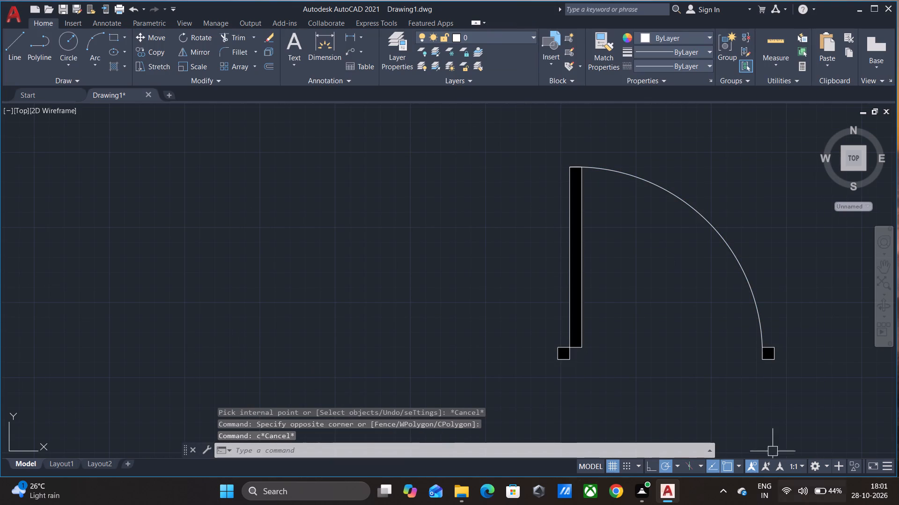
# Polar array the whole door symbol with 4 items over 360 degrees, around a point just east of its east jamb.
pyautogui.moveTo(695, 362); pyautogui.dragTo(493, 316, button='middle')
pyautogui.moveTo(612, 392); pyautogui.dragTo(583, 351)
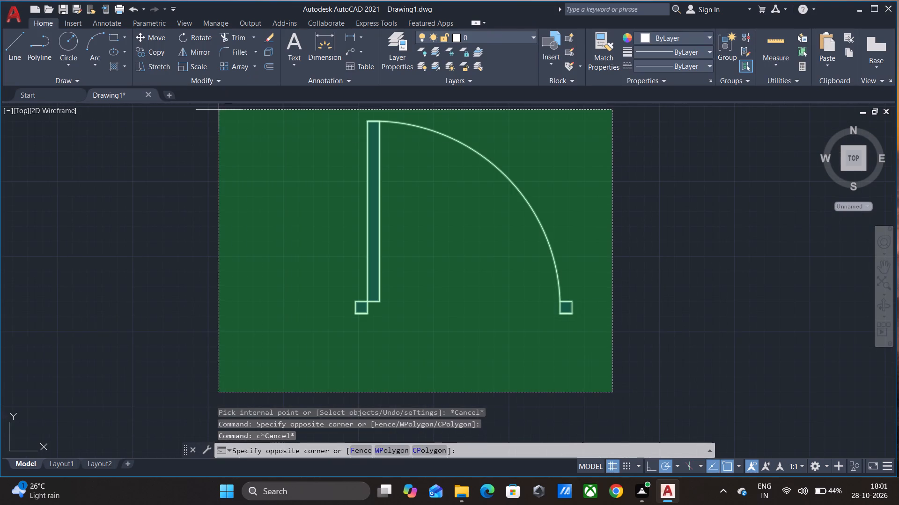
pyautogui.click(220, 113)
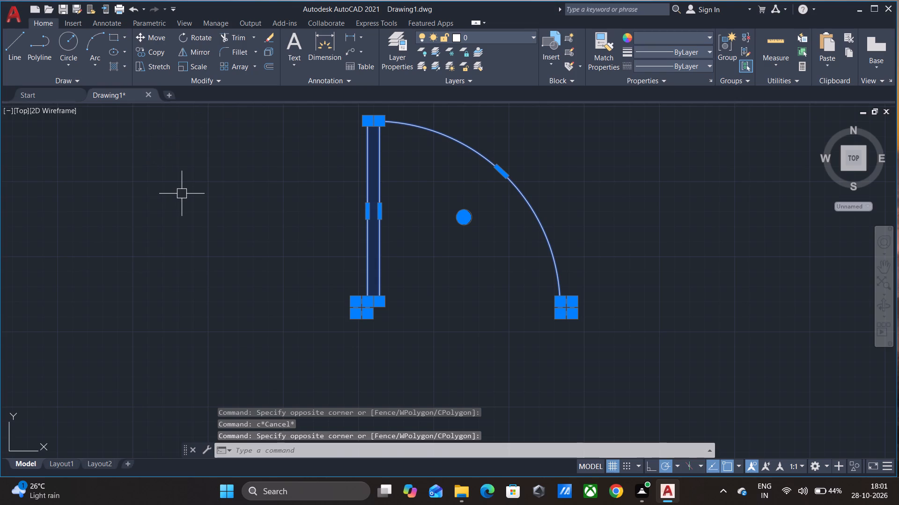
pyautogui.press('a')
pyautogui.click(256, 340)
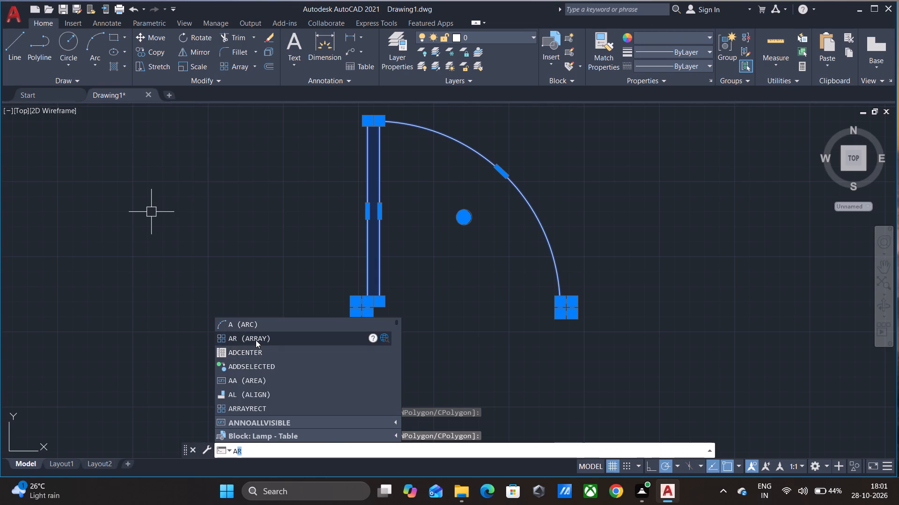
pyautogui.click(425, 450)
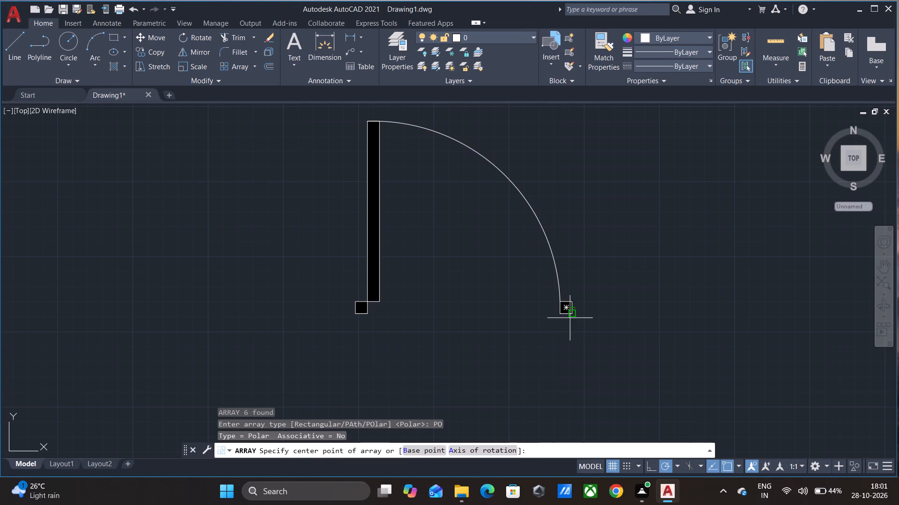
pyautogui.scroll(-2, 613, 320)
pyautogui.moveTo(613, 320); pyautogui.dragTo(558, 294, button='middle')
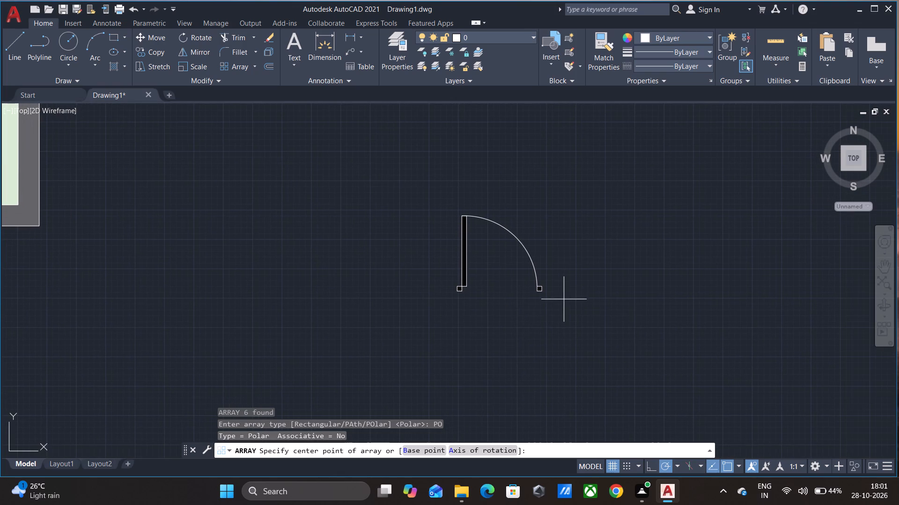
pyautogui.click(564, 295)
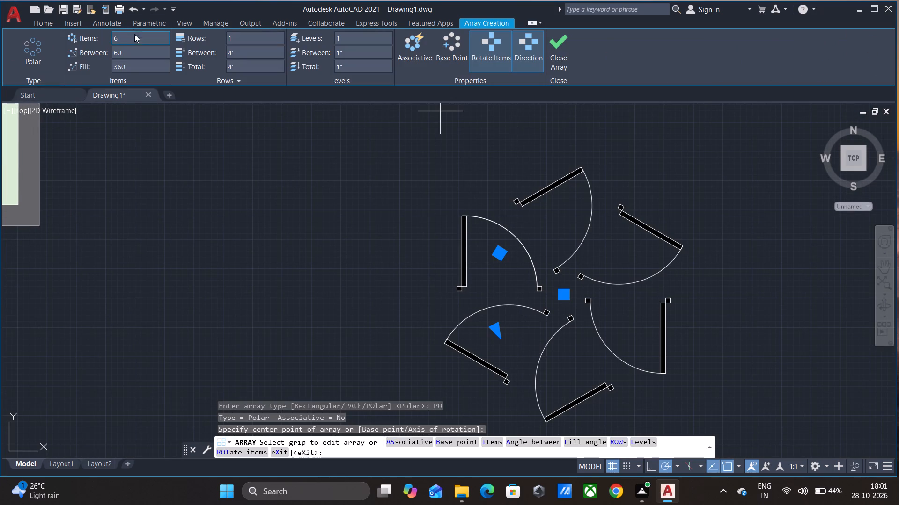
pyautogui.click(135, 37)
pyautogui.press('BackSpace')
pyautogui.press('4')
pyautogui.press('Return')
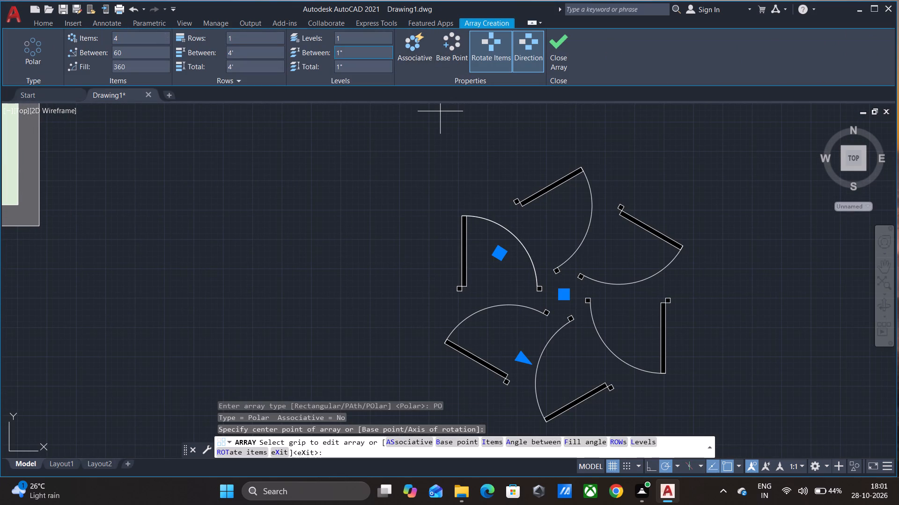
pyautogui.click(563, 44)
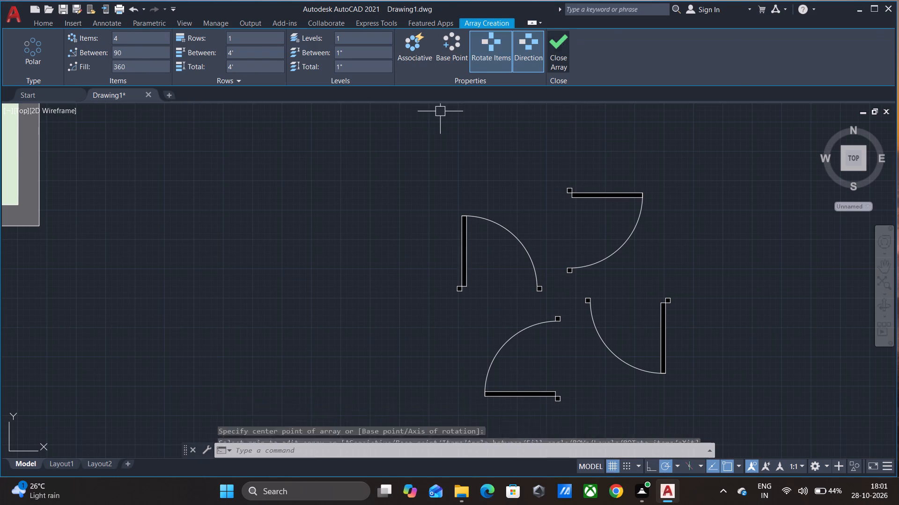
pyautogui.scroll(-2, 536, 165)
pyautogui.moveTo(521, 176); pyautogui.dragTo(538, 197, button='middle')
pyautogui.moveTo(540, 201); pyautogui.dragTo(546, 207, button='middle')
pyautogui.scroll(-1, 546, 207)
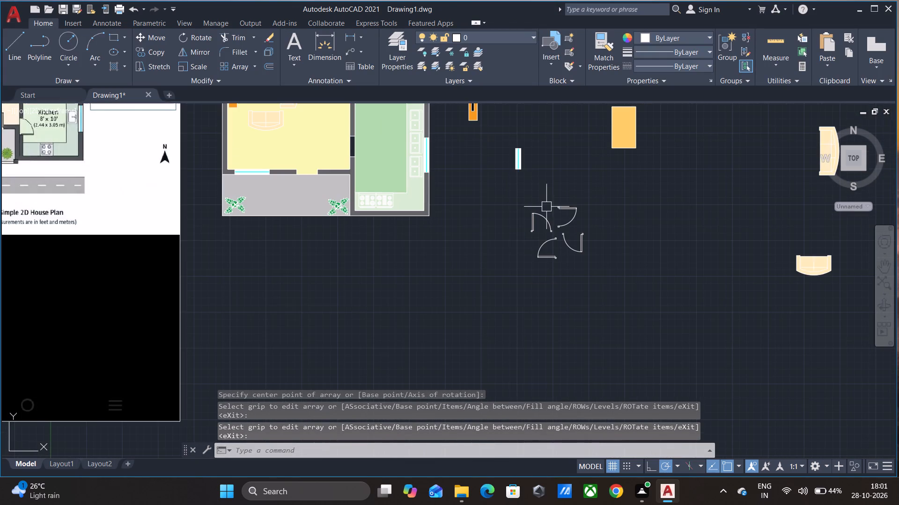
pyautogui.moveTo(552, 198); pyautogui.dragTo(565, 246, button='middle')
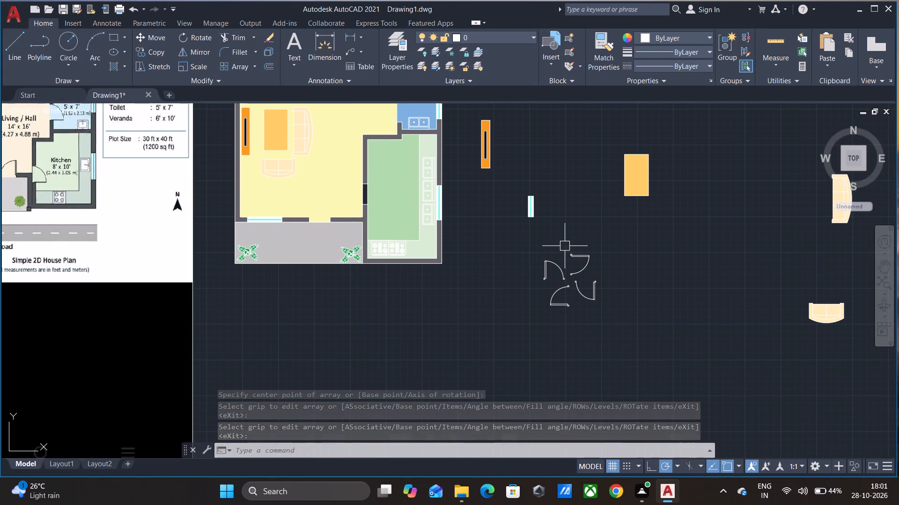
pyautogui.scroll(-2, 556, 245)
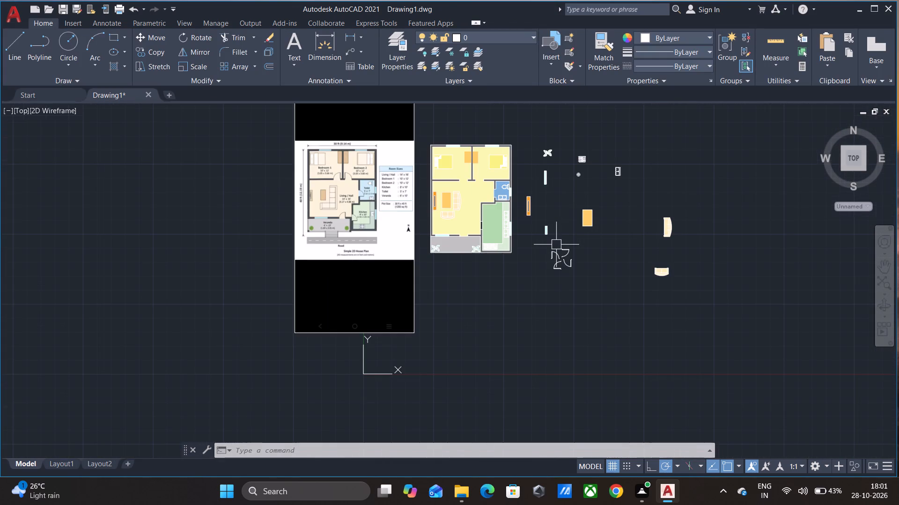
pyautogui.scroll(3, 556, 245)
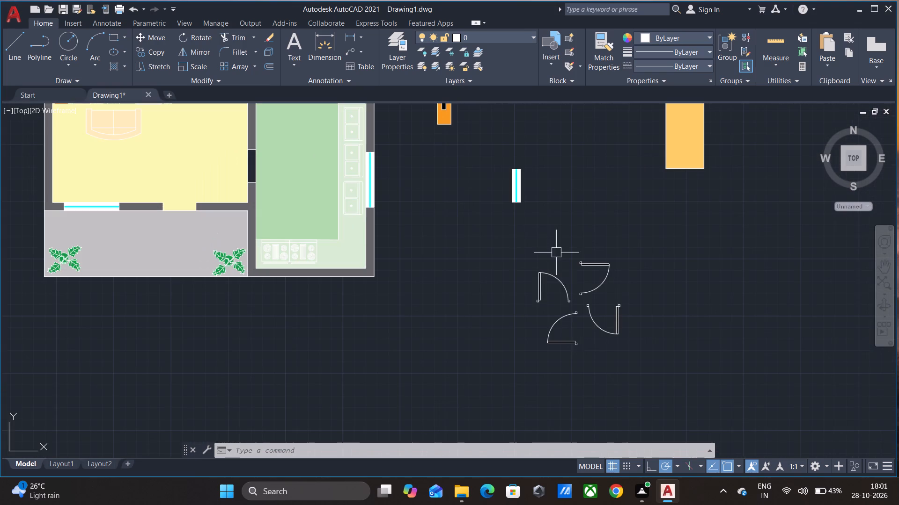
# Mirror the northwest door symbol of the array about a vertical line through its west jamb's outer edge, keeping the original.
pyautogui.scroll(3, 571, 295)
pyautogui.moveTo(583, 343); pyautogui.dragTo(574, 331)
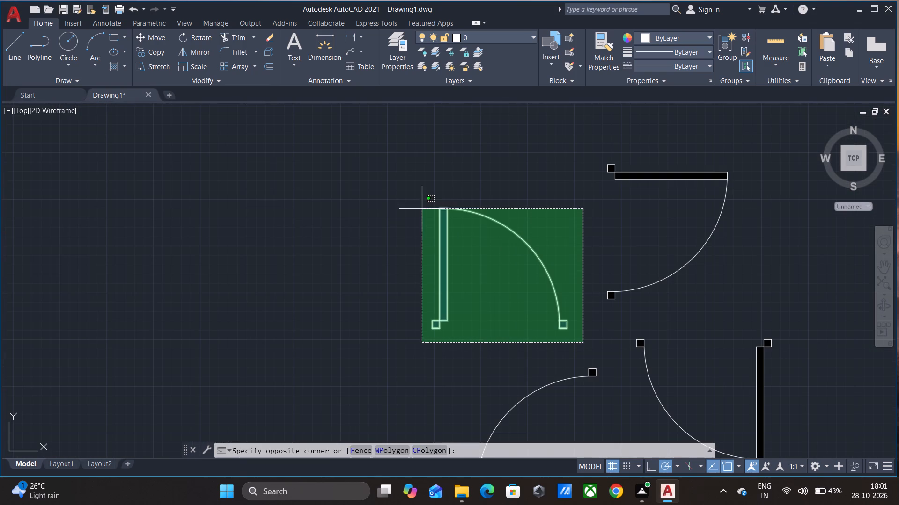
pyautogui.click(397, 200)
pyautogui.press('m')
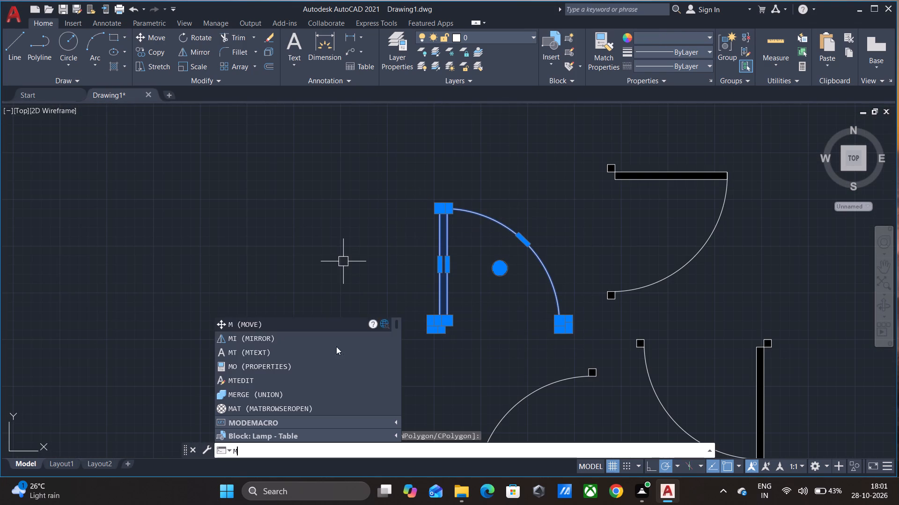
pyautogui.click(298, 340)
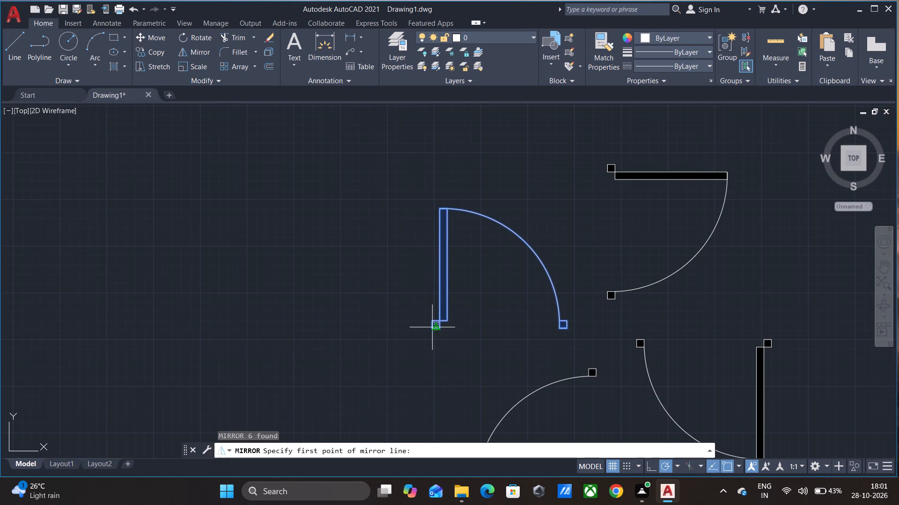
pyautogui.click(431, 327)
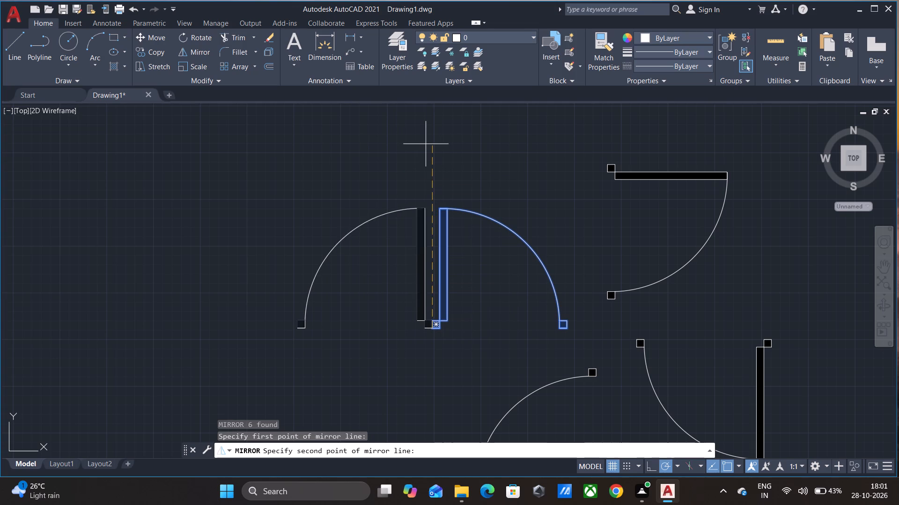
pyautogui.click(428, 137)
pyautogui.rightClick(422, 155)
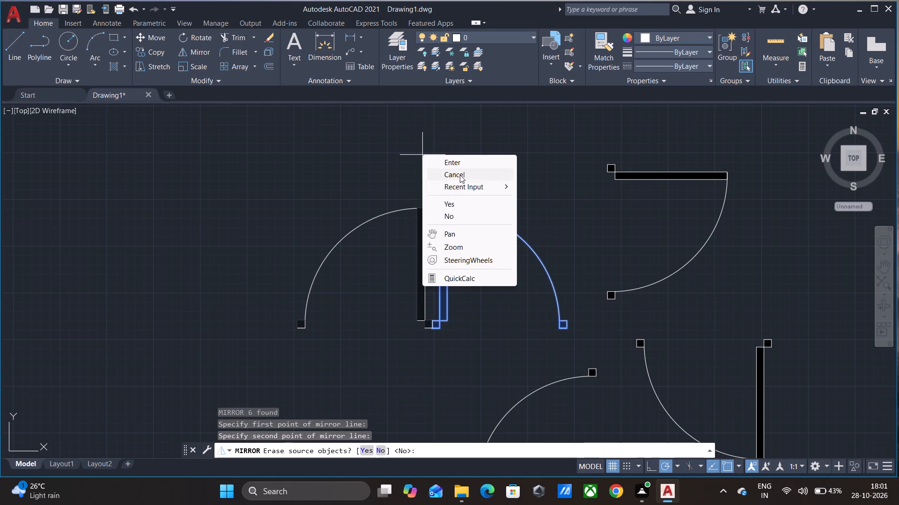
pyautogui.click(455, 214)
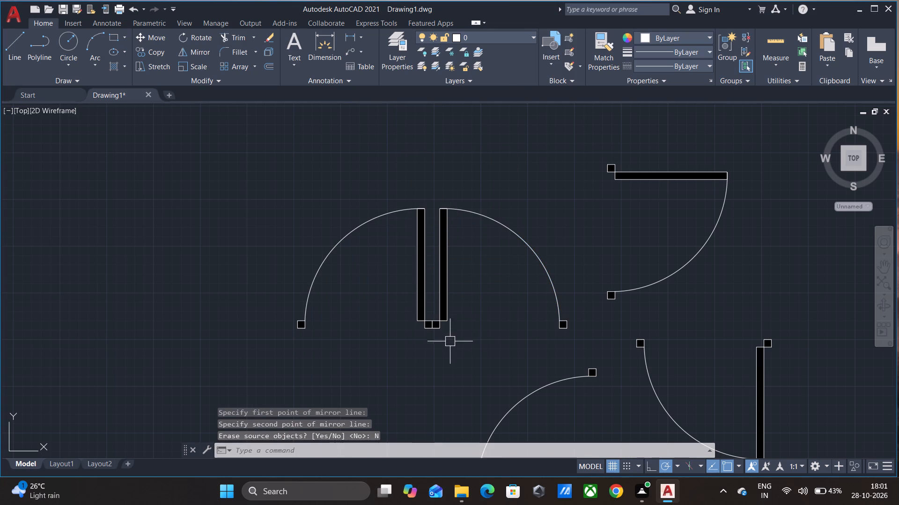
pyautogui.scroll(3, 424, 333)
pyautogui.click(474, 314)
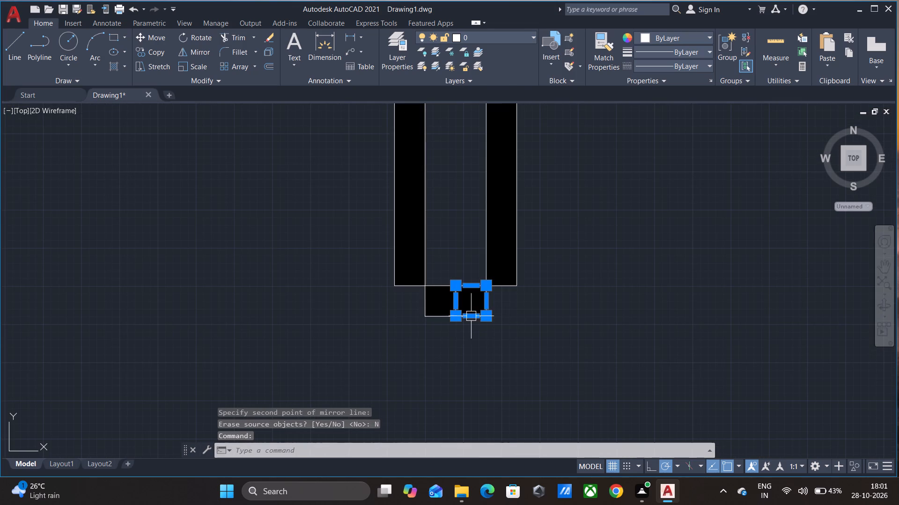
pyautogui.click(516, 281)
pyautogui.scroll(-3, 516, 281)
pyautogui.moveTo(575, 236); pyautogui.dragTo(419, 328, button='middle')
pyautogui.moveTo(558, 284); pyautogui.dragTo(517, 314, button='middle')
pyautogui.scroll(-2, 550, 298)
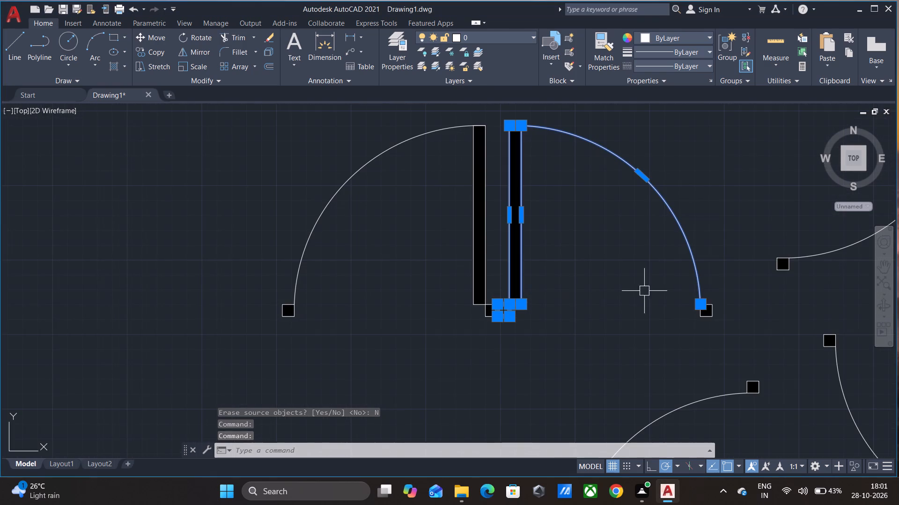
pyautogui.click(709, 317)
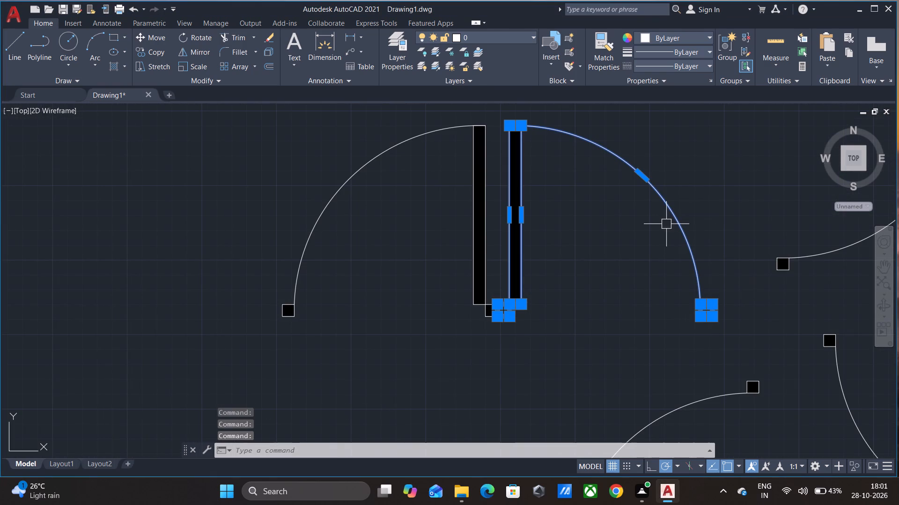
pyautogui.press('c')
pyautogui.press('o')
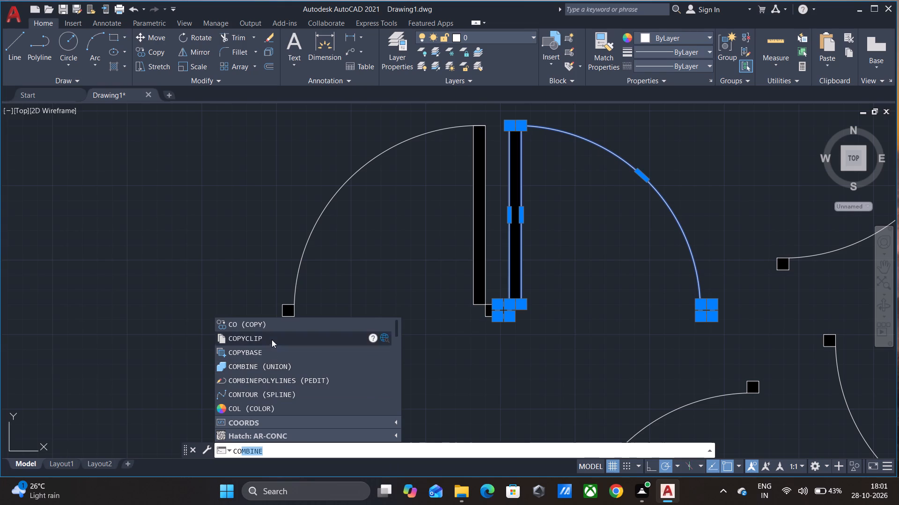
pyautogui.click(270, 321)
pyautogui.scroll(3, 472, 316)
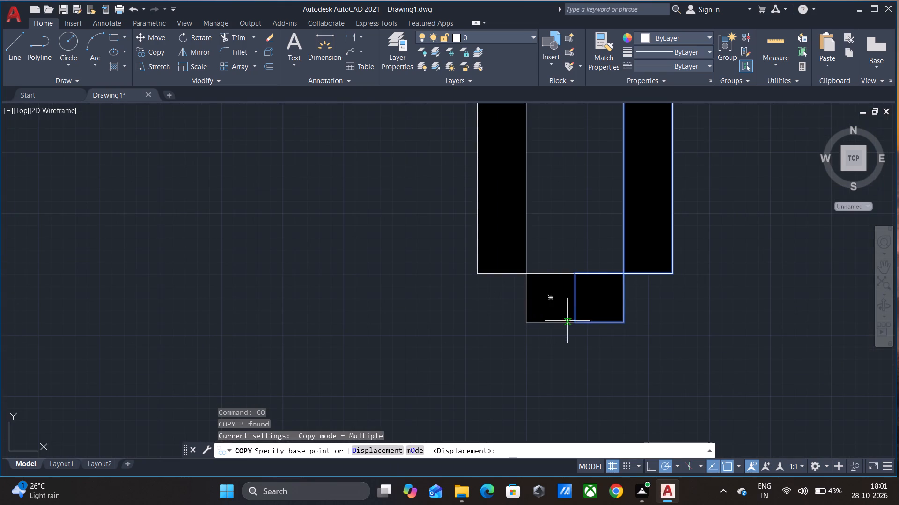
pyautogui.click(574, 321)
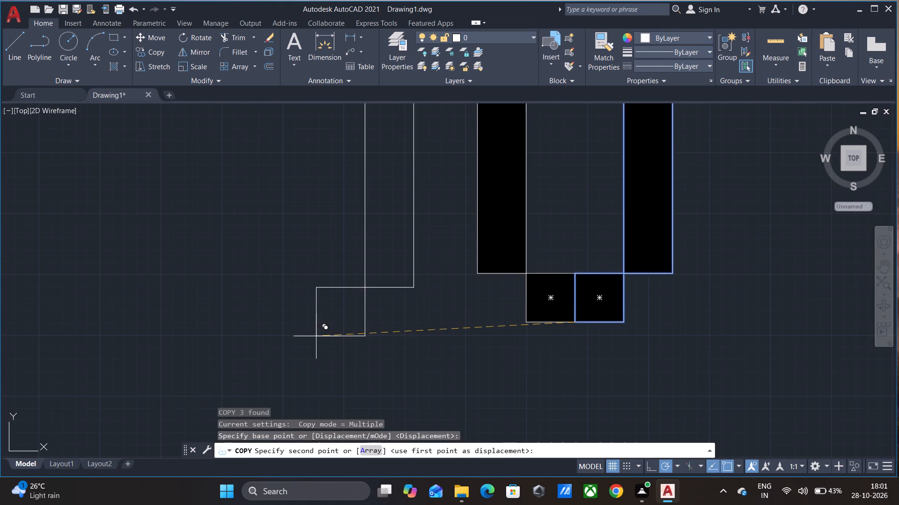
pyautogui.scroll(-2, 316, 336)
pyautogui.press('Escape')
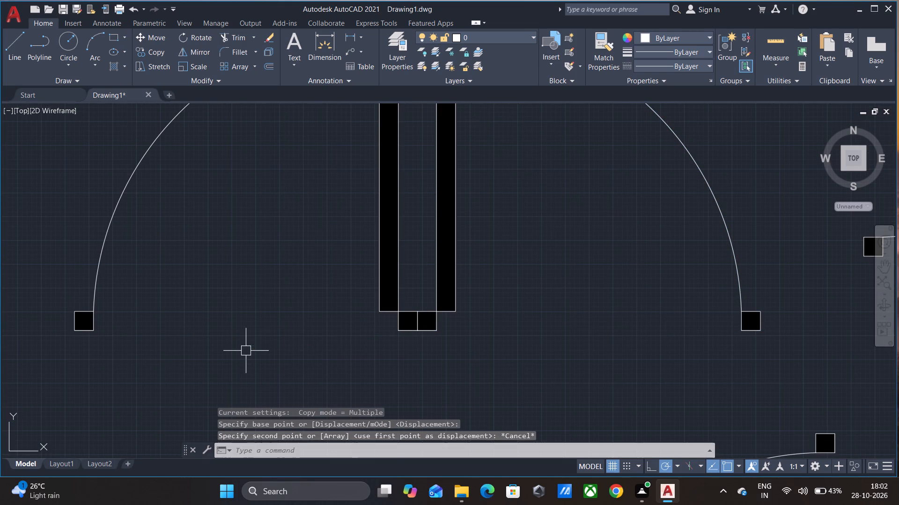
# Copy the east door of the mirrored pair, with its hatch, from its west jamb's outer bottom corner to the west bedroom's door opening.
pyautogui.click(448, 301)
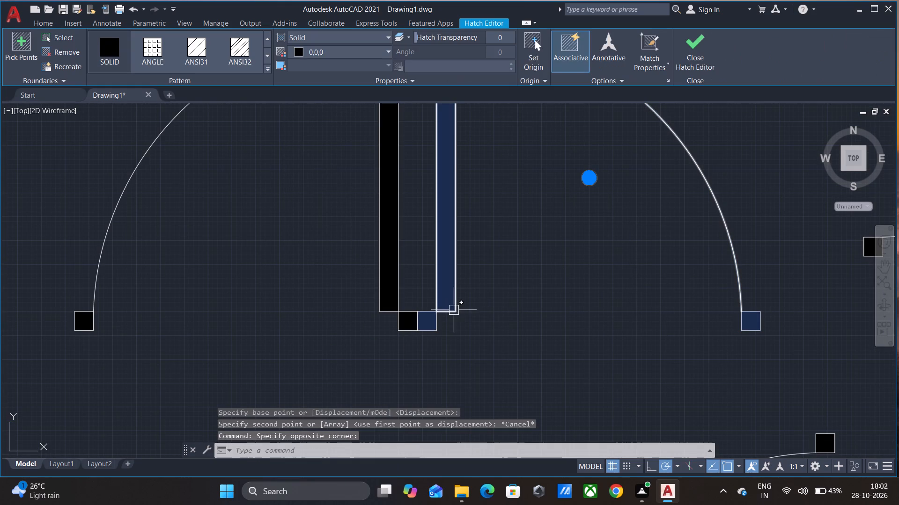
pyautogui.click(454, 310)
pyautogui.click(430, 330)
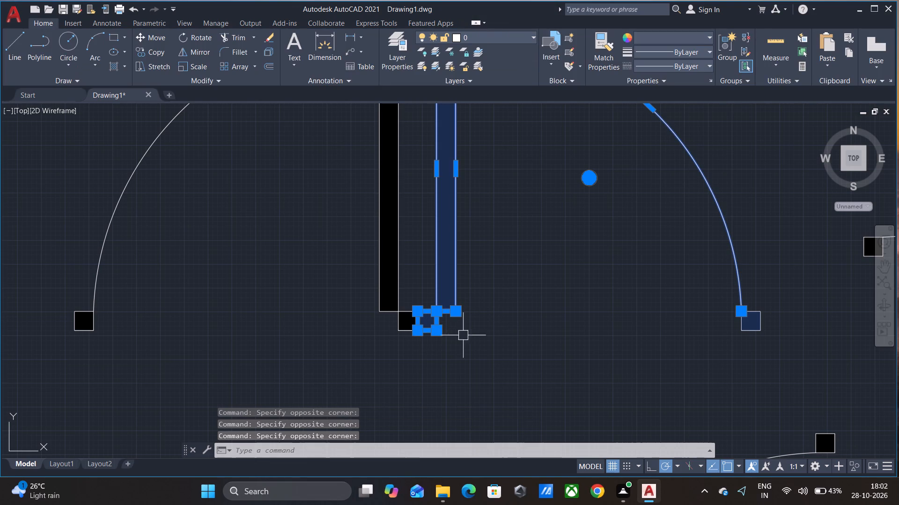
pyautogui.click(760, 330)
pyautogui.press('c')
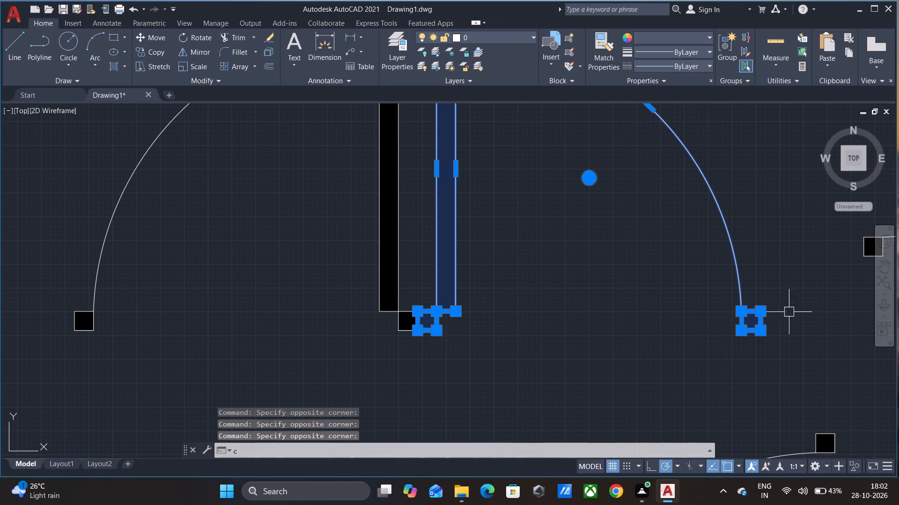
pyautogui.click(275, 334)
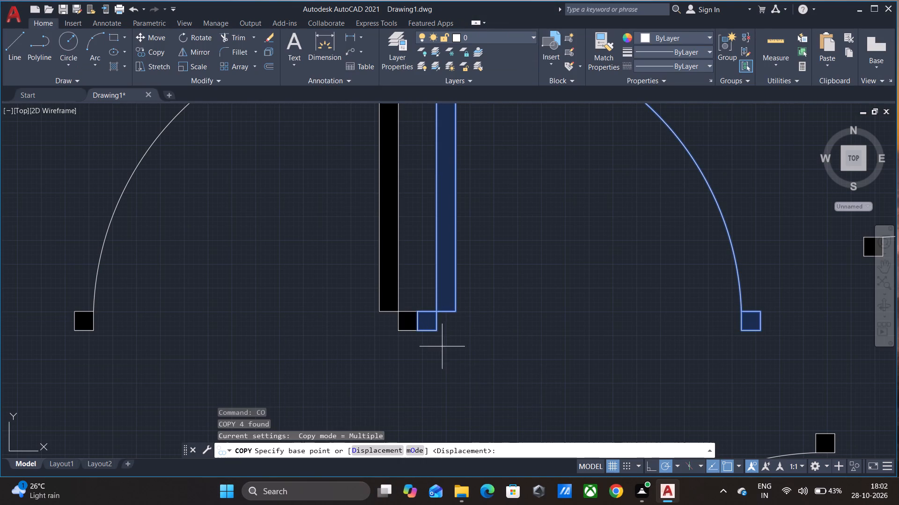
pyautogui.click(418, 327)
pyautogui.scroll(-4, 414, 327)
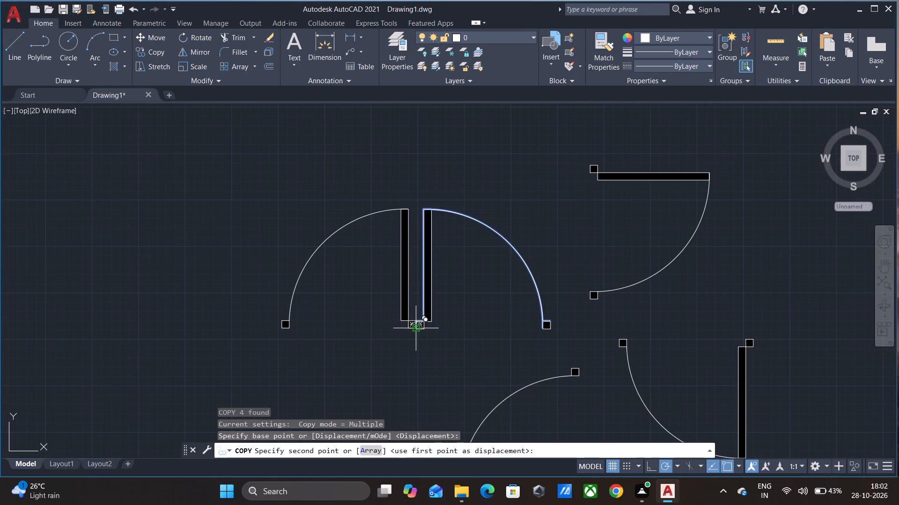
pyautogui.scroll(-4, 296, 338)
pyautogui.moveTo(202, 340); pyautogui.dragTo(513, 447, button='middle')
pyautogui.moveTo(308, 191); pyautogui.dragTo(351, 352, button='middle')
pyautogui.scroll(3, 328, 277)
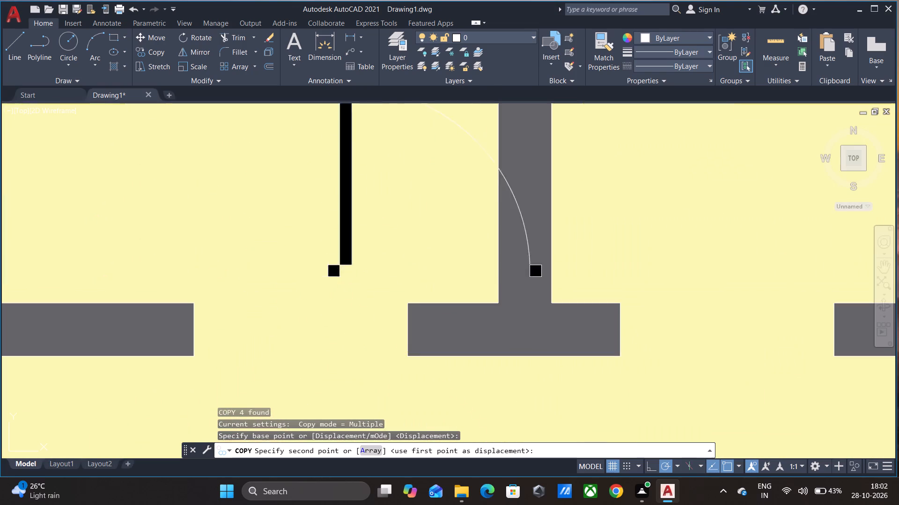
pyautogui.scroll(1, 328, 277)
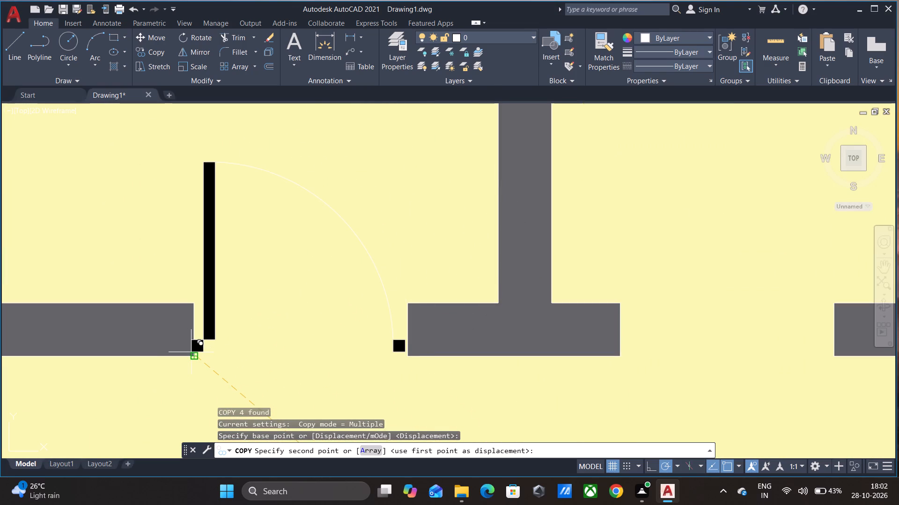
pyautogui.click(191, 352)
# Place another copy of the same door in the east bedroom's opening, against the bottom corner of the central wall stub.
pyautogui.scroll(-3, 211, 349)
pyautogui.scroll(-2, 401, 361)
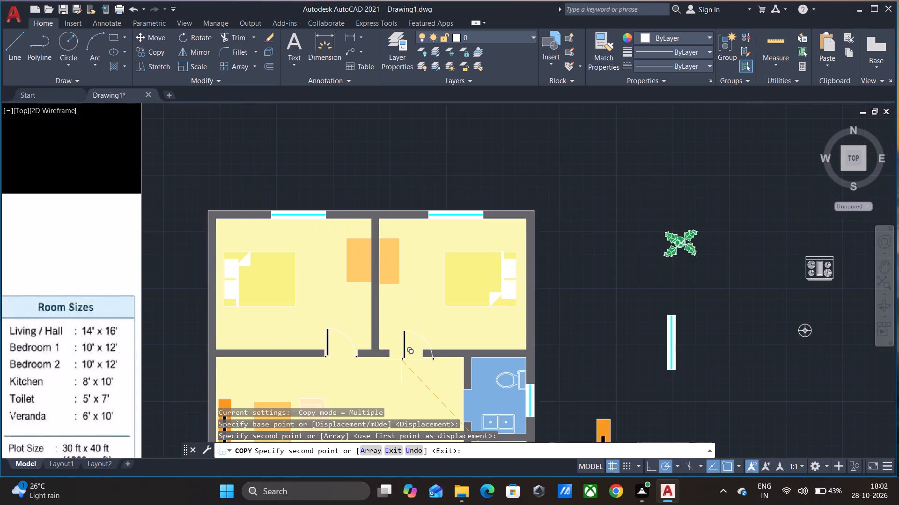
pyautogui.scroll(-3, 400, 360)
pyautogui.scroll(4, 384, 364)
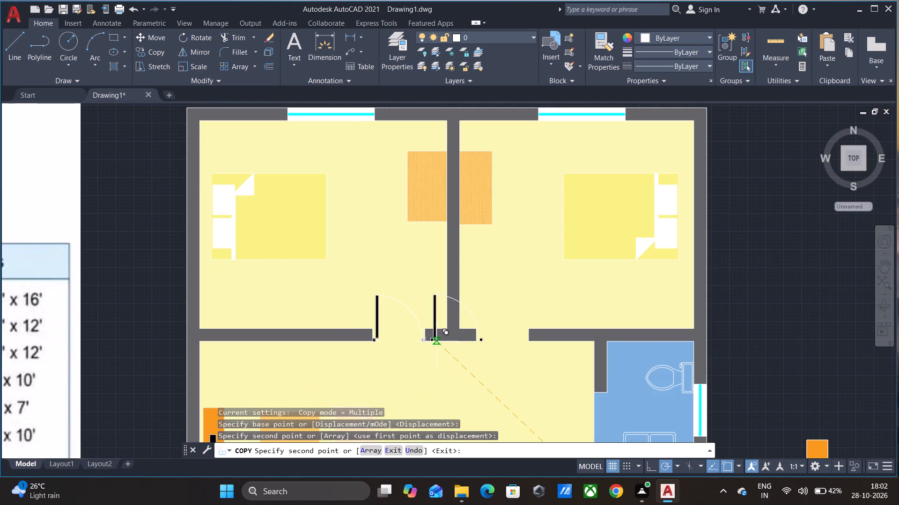
pyautogui.scroll(3, 472, 335)
pyautogui.click(492, 361)
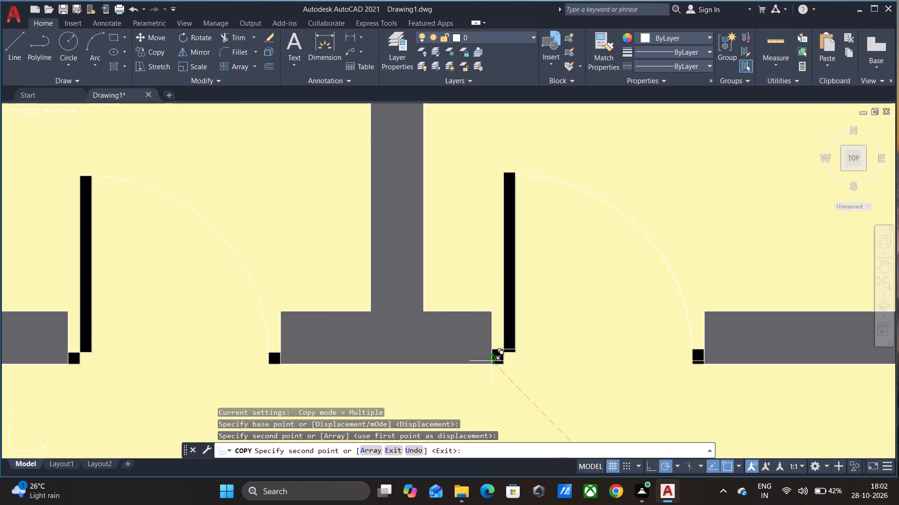
pyautogui.press('Escape')
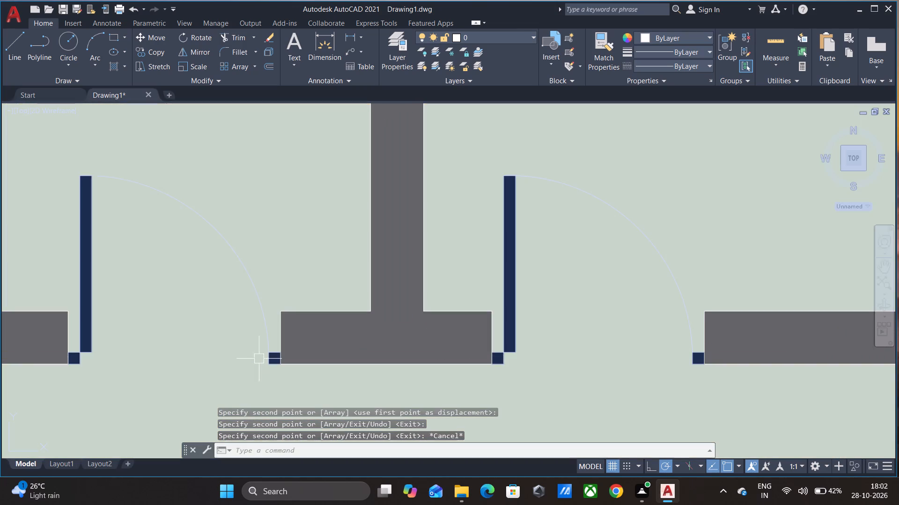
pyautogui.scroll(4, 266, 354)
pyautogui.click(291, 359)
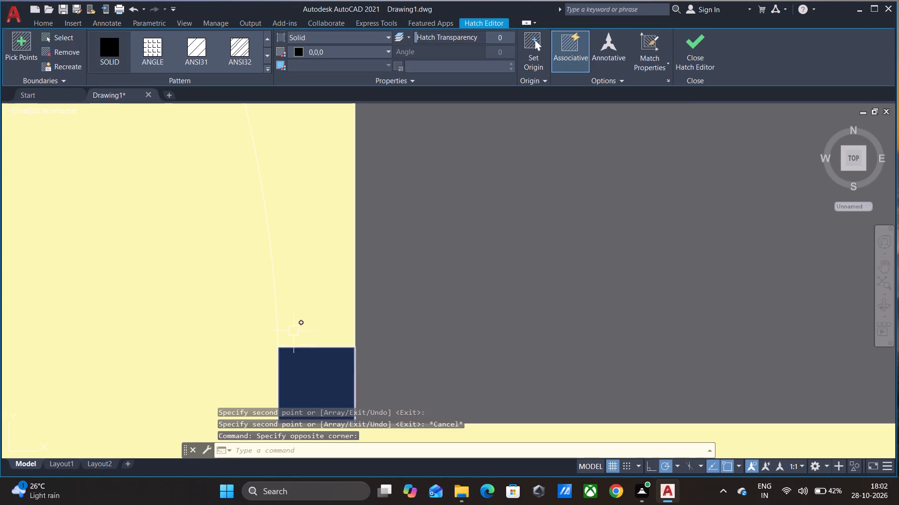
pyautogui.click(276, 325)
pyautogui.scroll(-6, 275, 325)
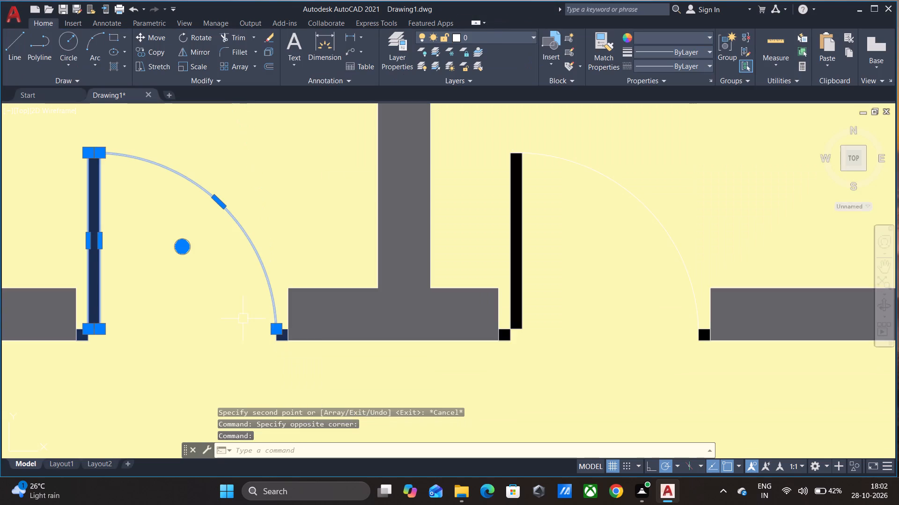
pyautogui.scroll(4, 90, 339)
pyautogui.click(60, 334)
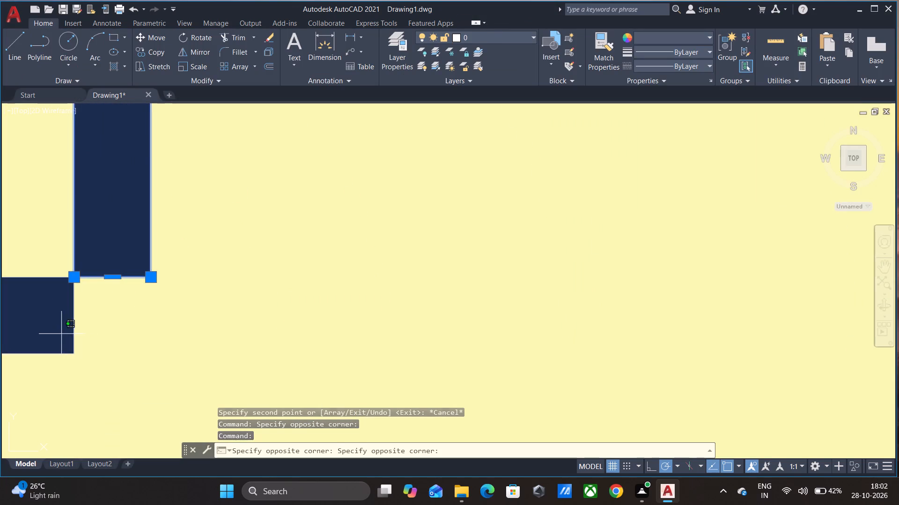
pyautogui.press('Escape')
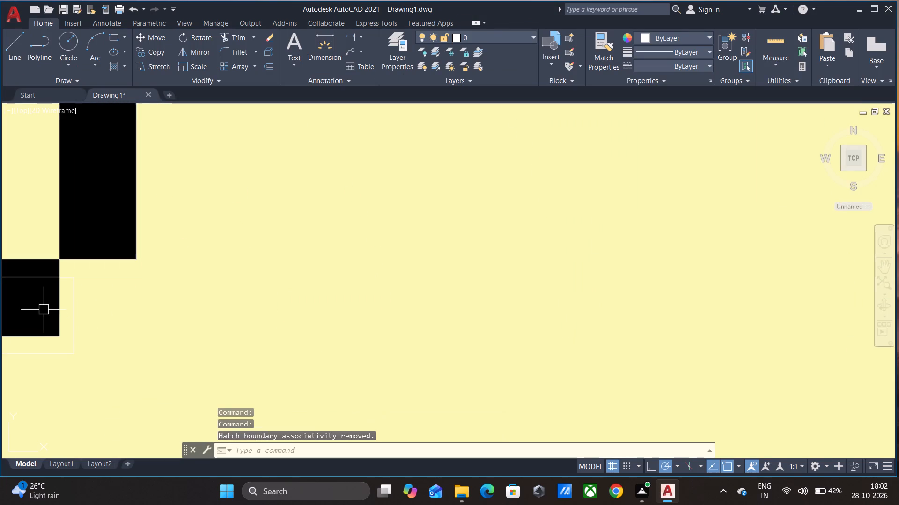
# Erase the remaining pieces of the door copy in the west bedroom's opening: its black hatch, leaf outline and jamb square.
pyautogui.scroll(-3, 90, 300)
pyautogui.scroll(2, 83, 273)
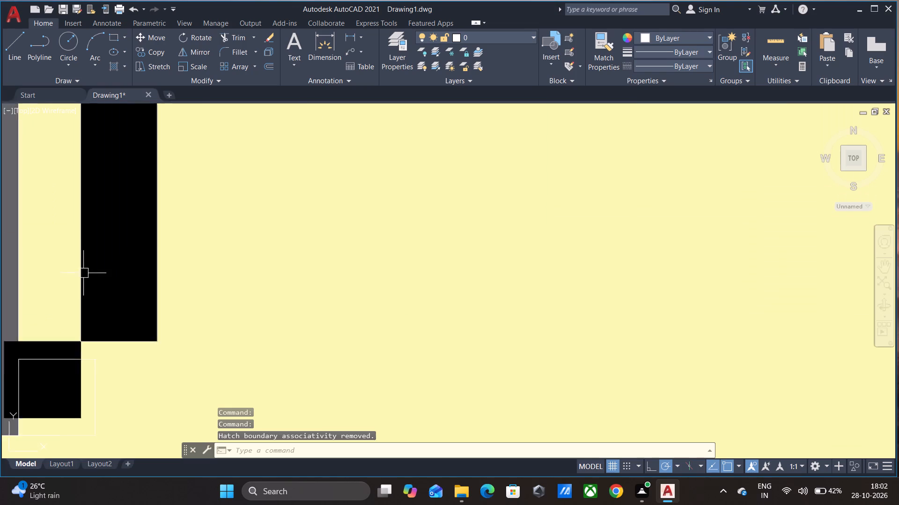
pyautogui.scroll(2, 83, 273)
pyautogui.click(96, 269)
pyautogui.press('Delete')
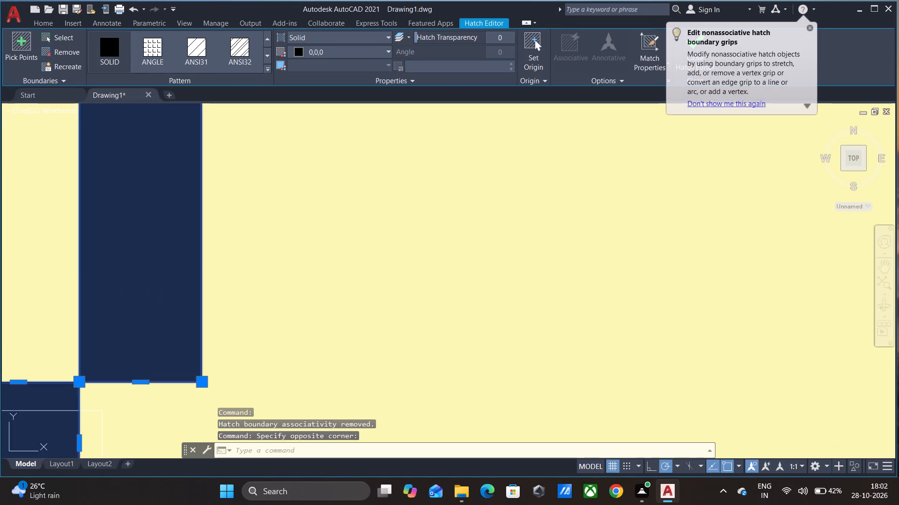
pyautogui.scroll(-4, 158, 306)
pyautogui.scroll(3, 137, 310)
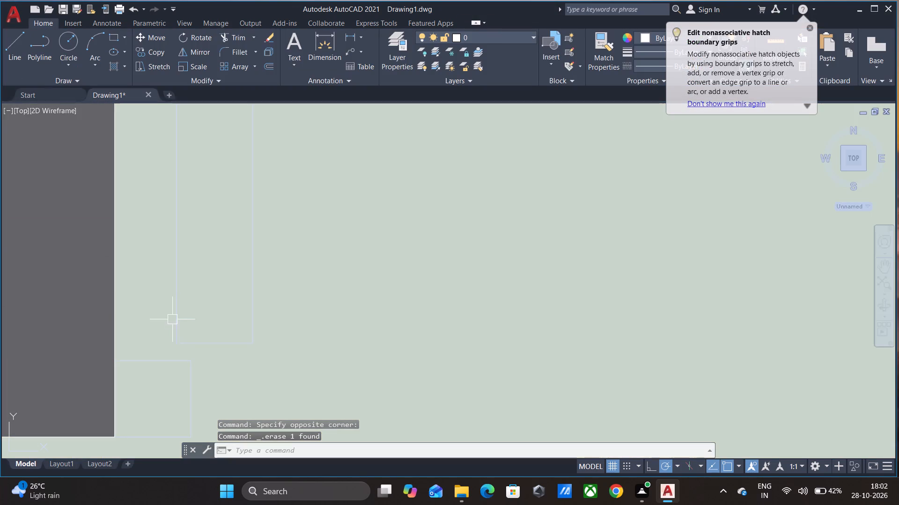
pyautogui.click(177, 311)
pyautogui.press('Delete')
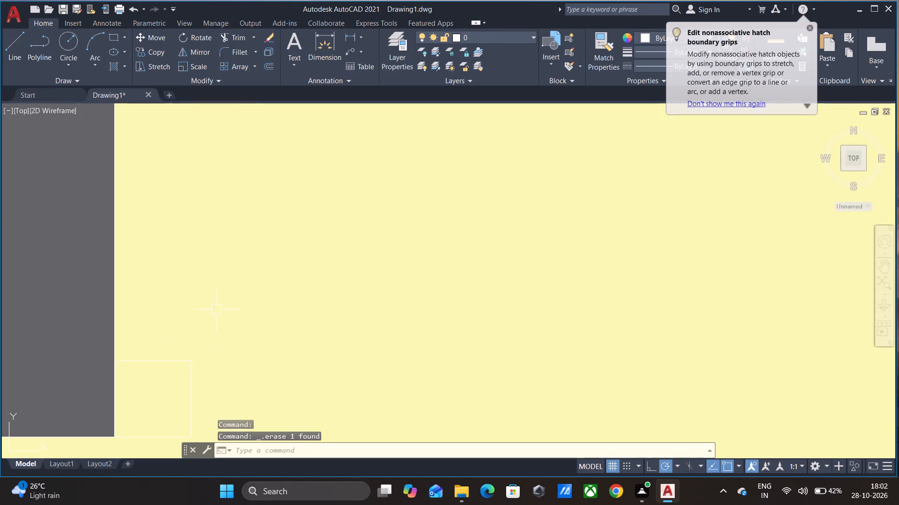
pyautogui.click(163, 359)
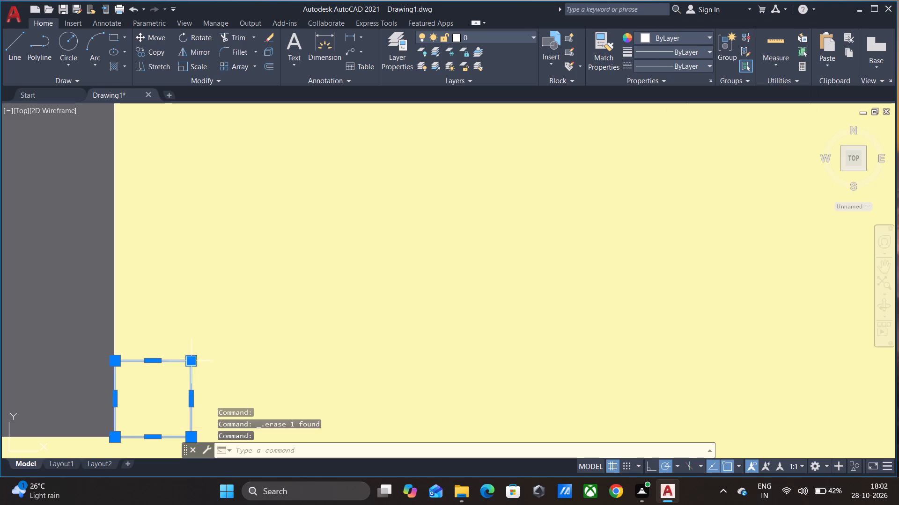
pyautogui.press('Delete')
# Copy the west door of the mirrored pair, with its hatch, from its east jamb's bottom-east corner to the central wall stub's bottom-west corner.
pyautogui.scroll(-4, 296, 358)
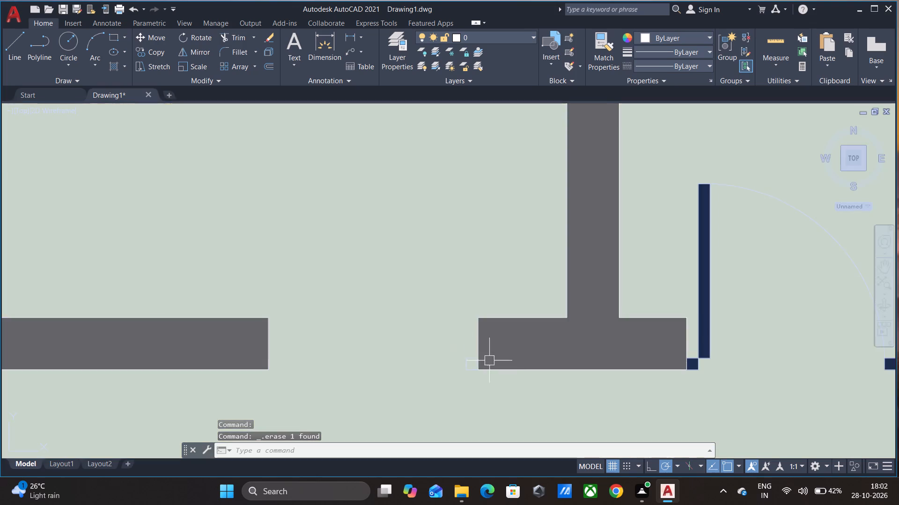
pyautogui.scroll(-3, 628, 379)
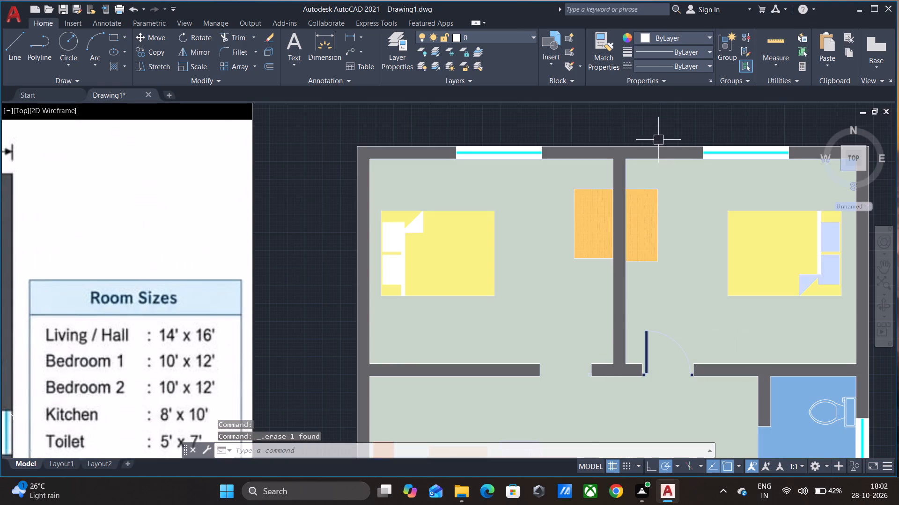
pyautogui.moveTo(659, 123); pyautogui.dragTo(439, 119, button='middle')
pyautogui.scroll(-2, 438, 119)
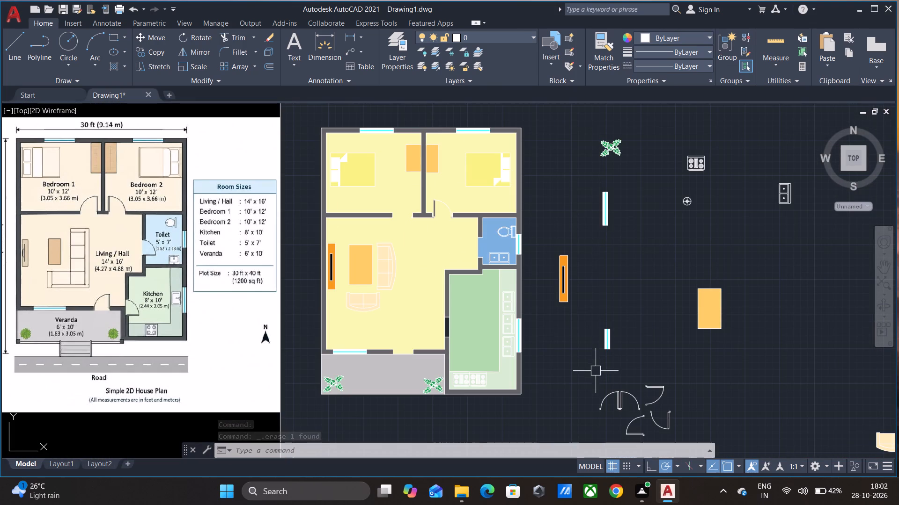
pyautogui.scroll(4, 619, 417)
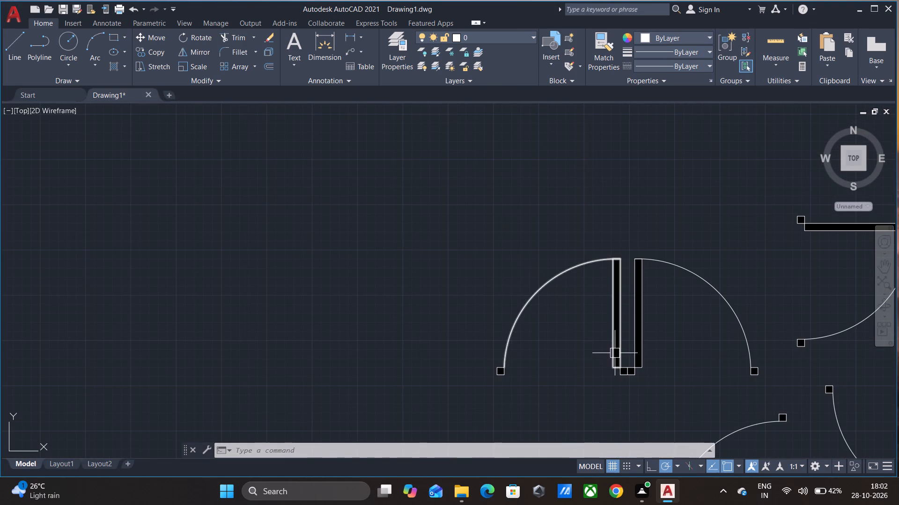
pyautogui.click(615, 353)
pyautogui.scroll(3, 634, 381)
pyautogui.click(589, 345)
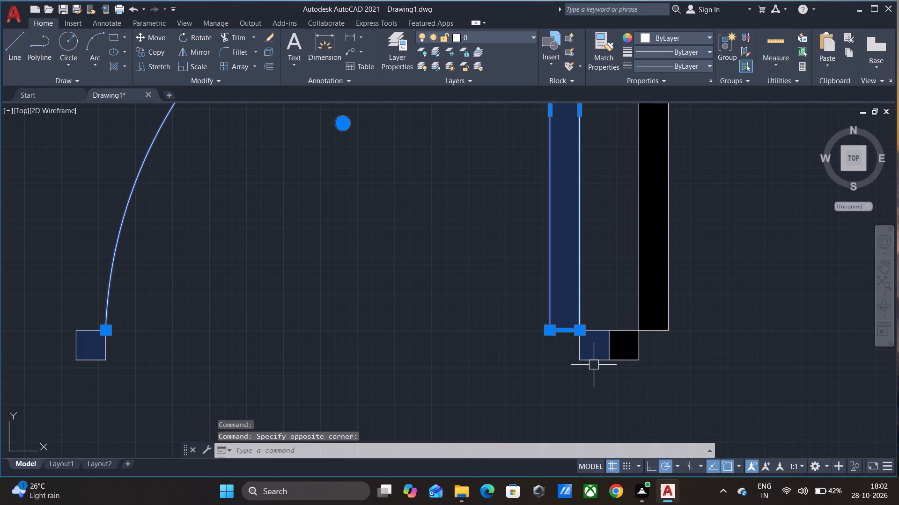
pyautogui.click(596, 360)
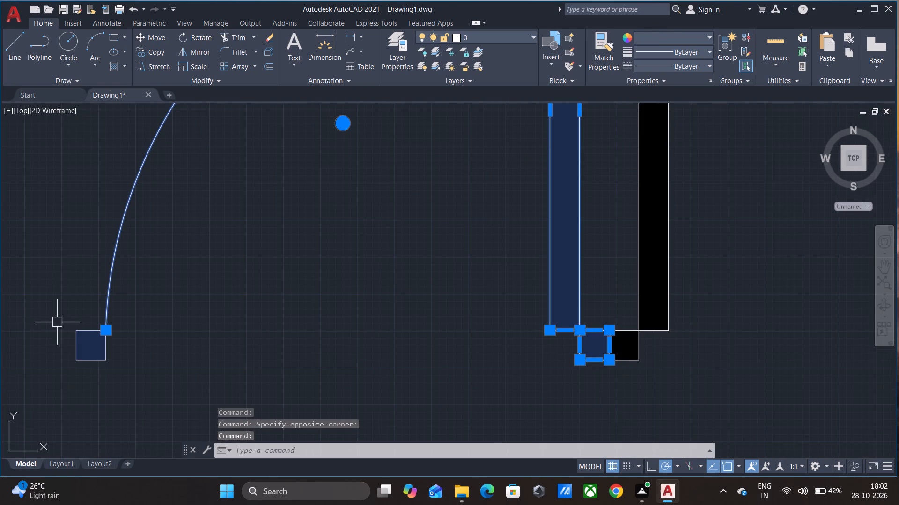
pyautogui.click(72, 334)
pyautogui.press('c')
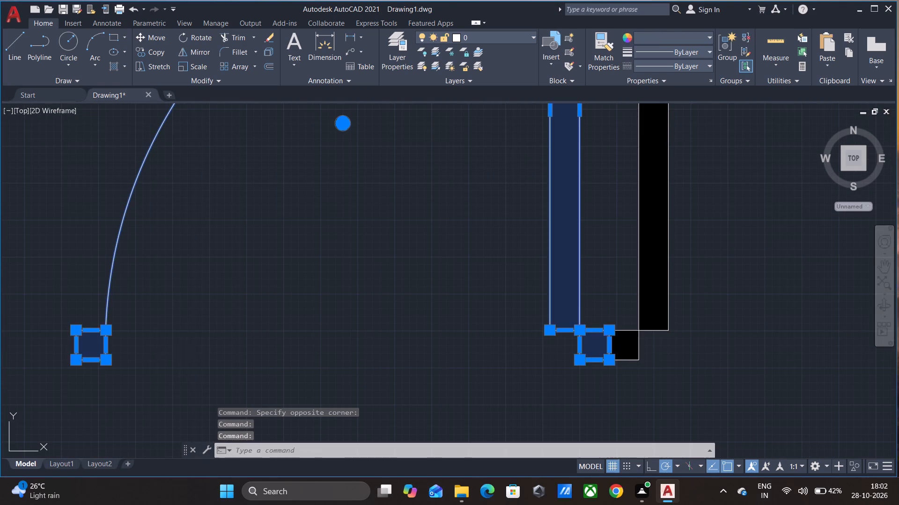
pyautogui.press('o')
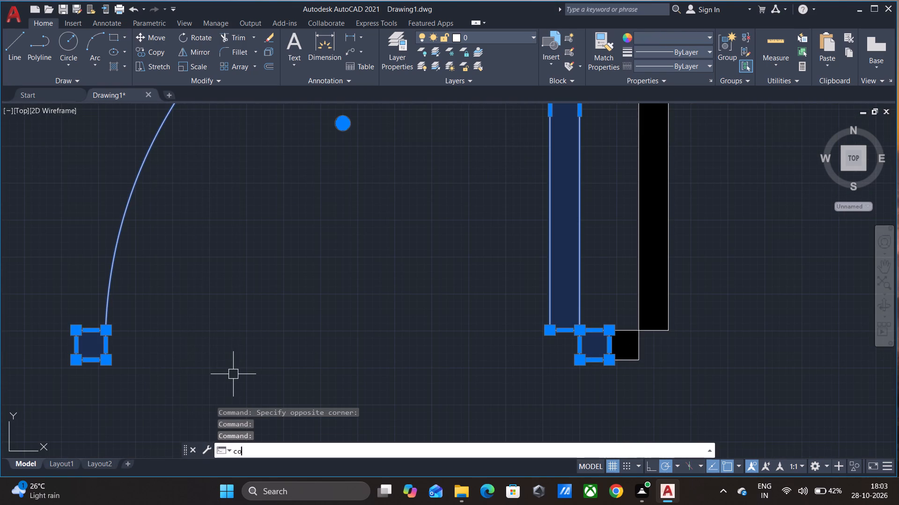
pyautogui.press('p')
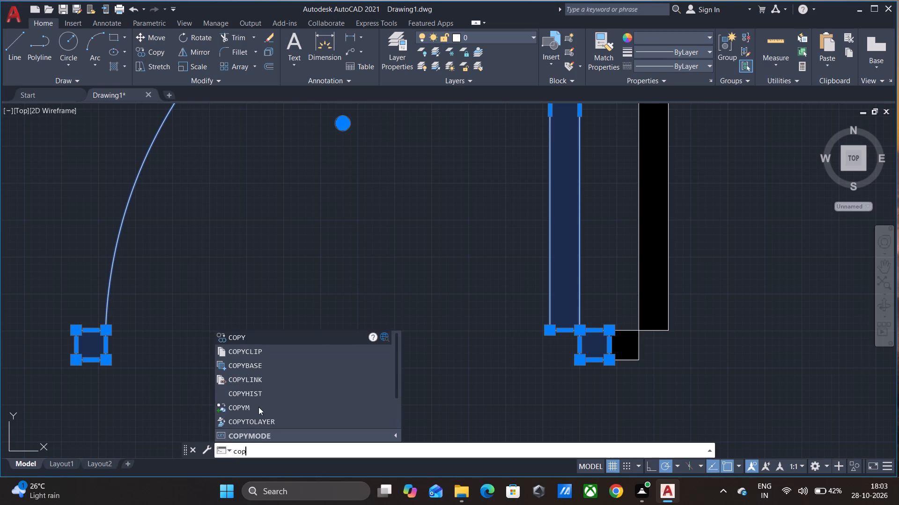
pyautogui.click(261, 334)
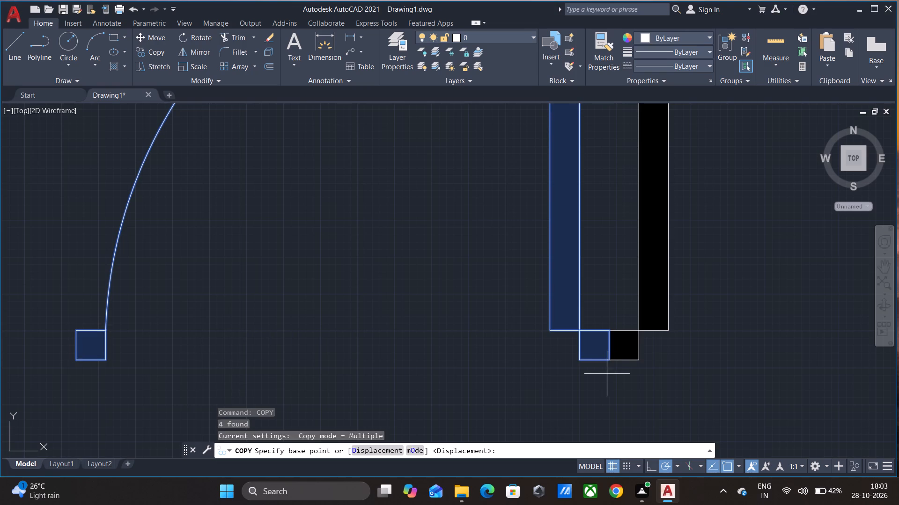
pyautogui.click(612, 359)
pyautogui.scroll(-4, 573, 368)
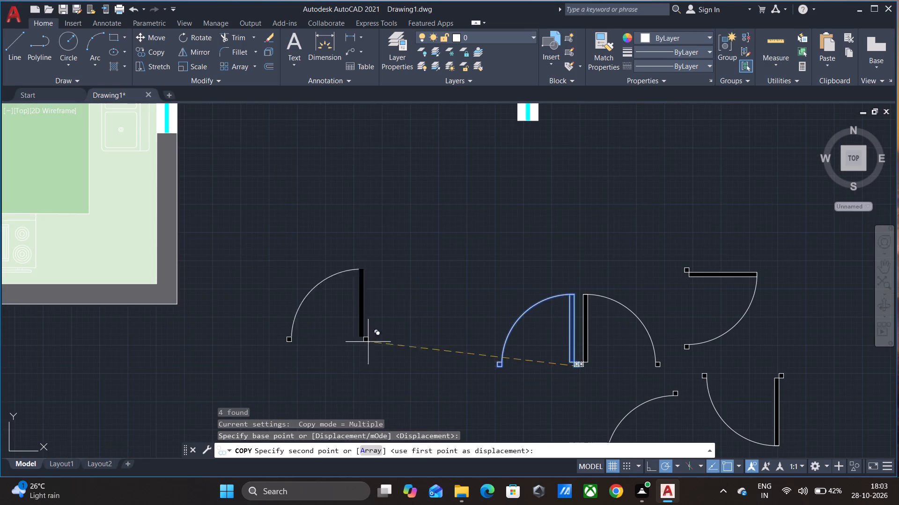
pyautogui.scroll(-3, 302, 326)
pyautogui.scroll(4, 145, 154)
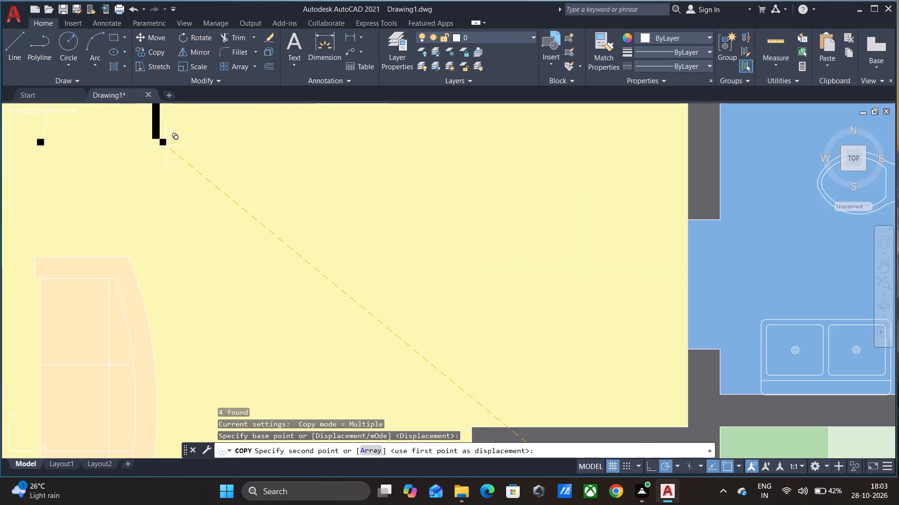
pyautogui.moveTo(166, 146); pyautogui.dragTo(179, 309, button='middle')
pyautogui.scroll(2, 258, 255)
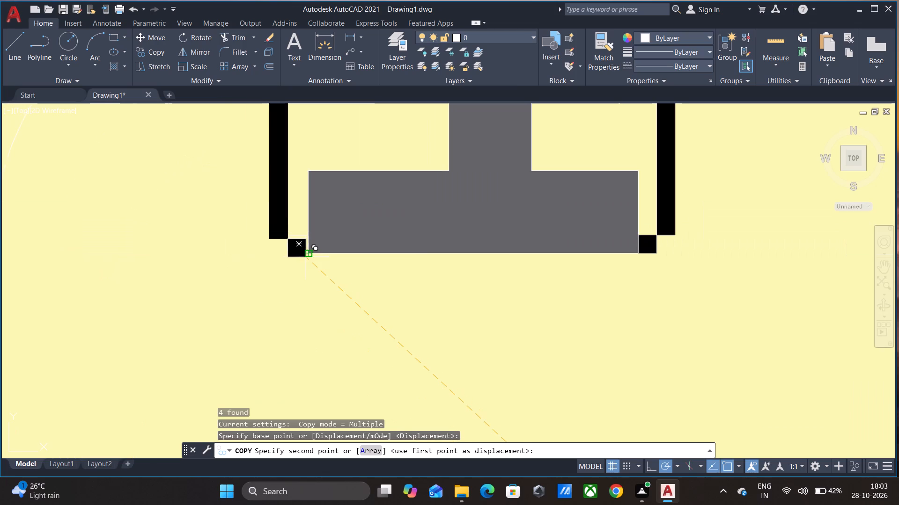
pyautogui.click(310, 252)
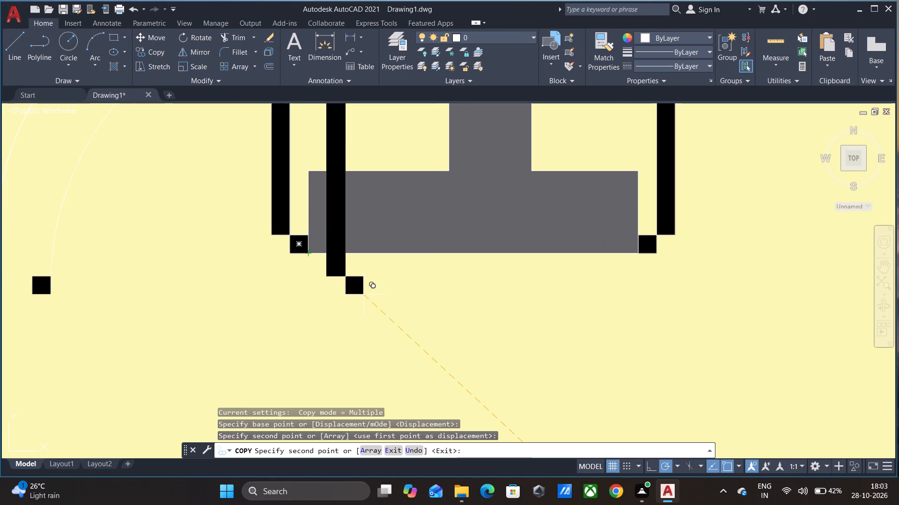
pyautogui.scroll(-2, 363, 295)
pyautogui.press('Escape')
# Mirror the horizontal-leaf door symbol northeast of the pair about a horizontal line through its upper jamb's top edge, keeping the original.
pyautogui.scroll(-3, 363, 295)
pyautogui.scroll(-1, 425, 330)
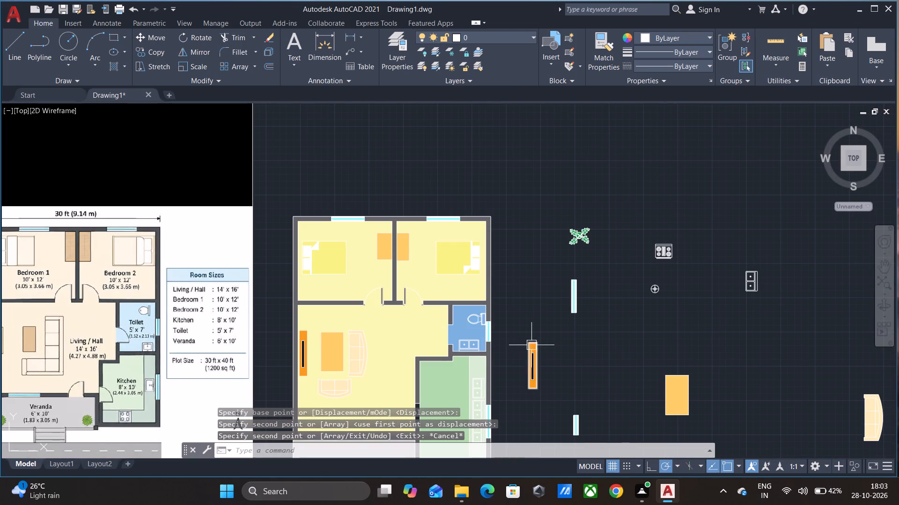
pyautogui.moveTo(535, 331); pyautogui.dragTo(517, 247, button='middle')
pyautogui.middleClick(517, 246)
pyautogui.moveTo(515, 369); pyautogui.dragTo(514, 338, button='middle')
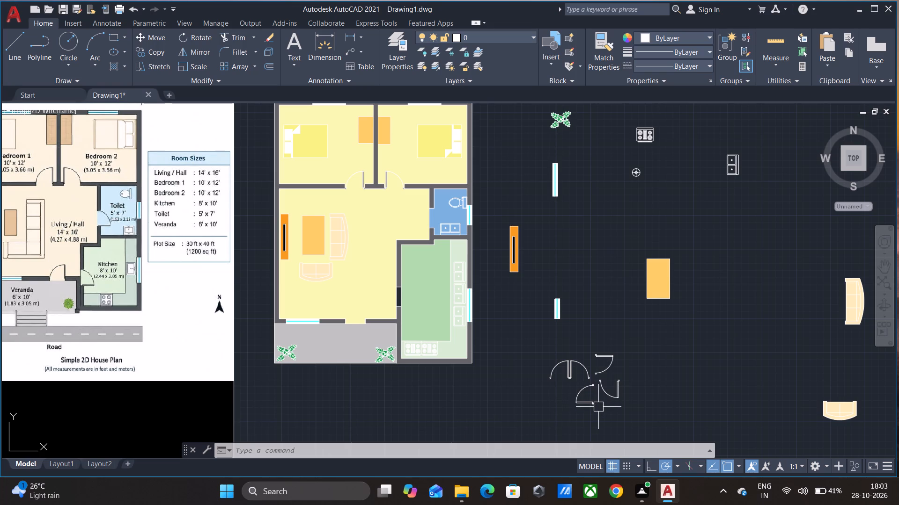
pyautogui.scroll(3, 613, 366)
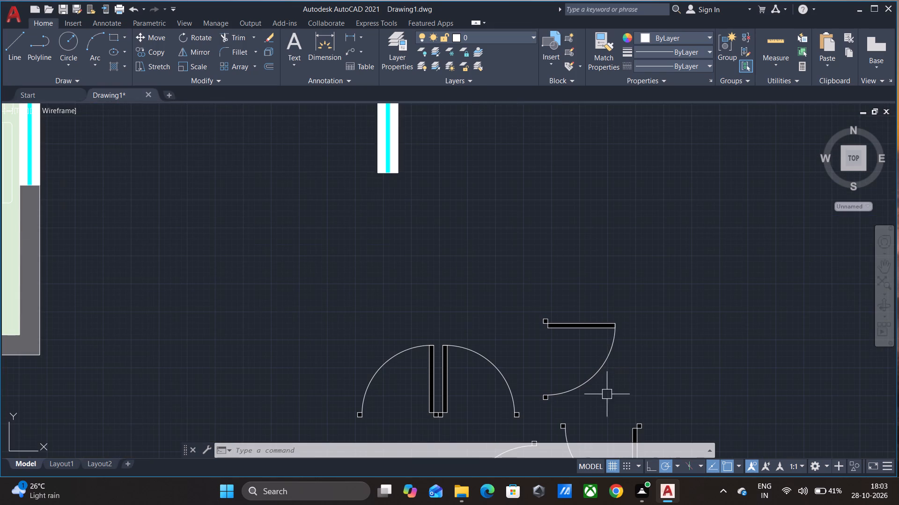
pyautogui.moveTo(610, 403); pyautogui.dragTo(609, 396)
pyautogui.click(535, 312)
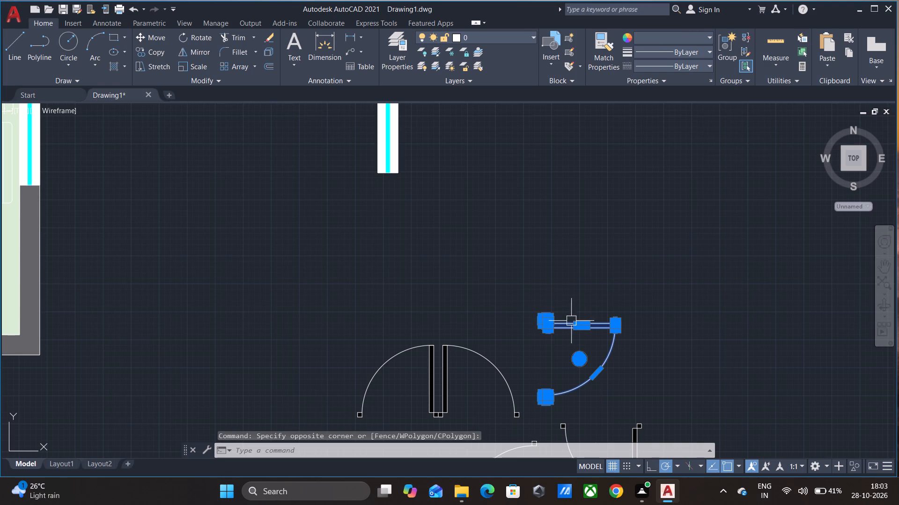
pyautogui.press('m')
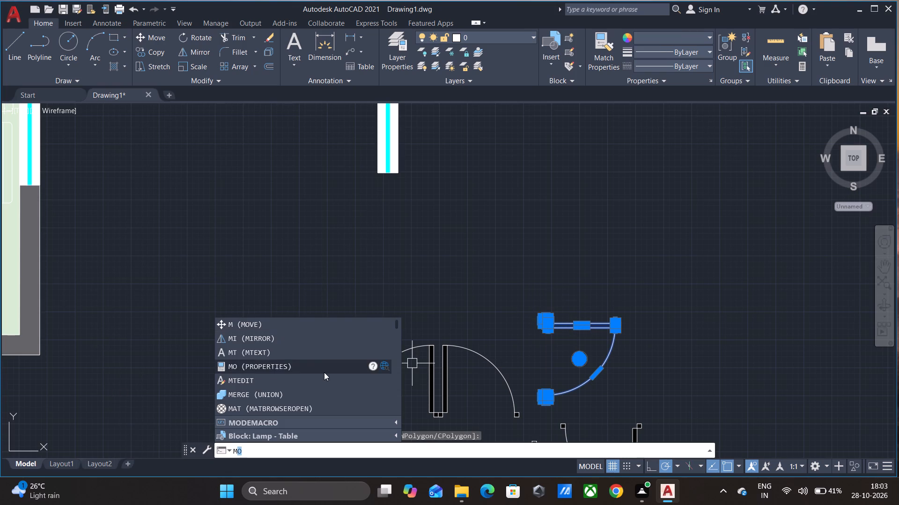
pyautogui.click(293, 337)
pyautogui.scroll(2, 527, 312)
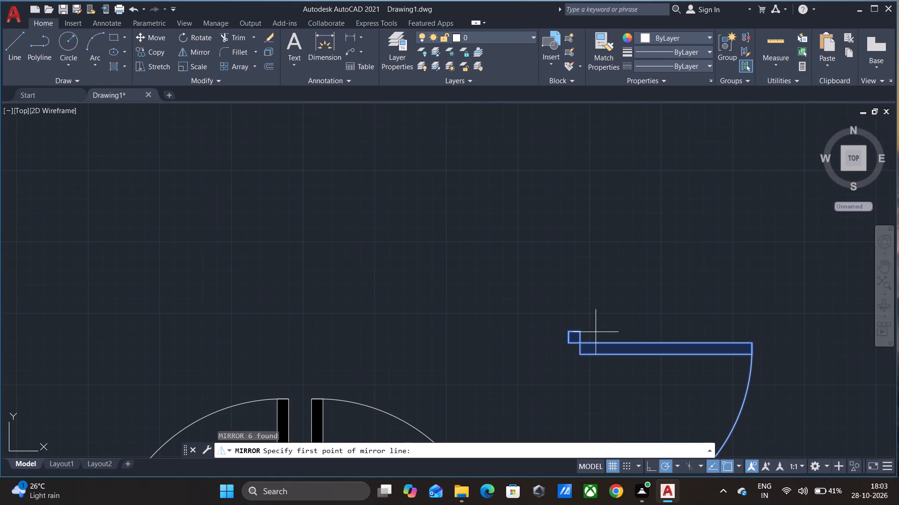
pyautogui.click(567, 331)
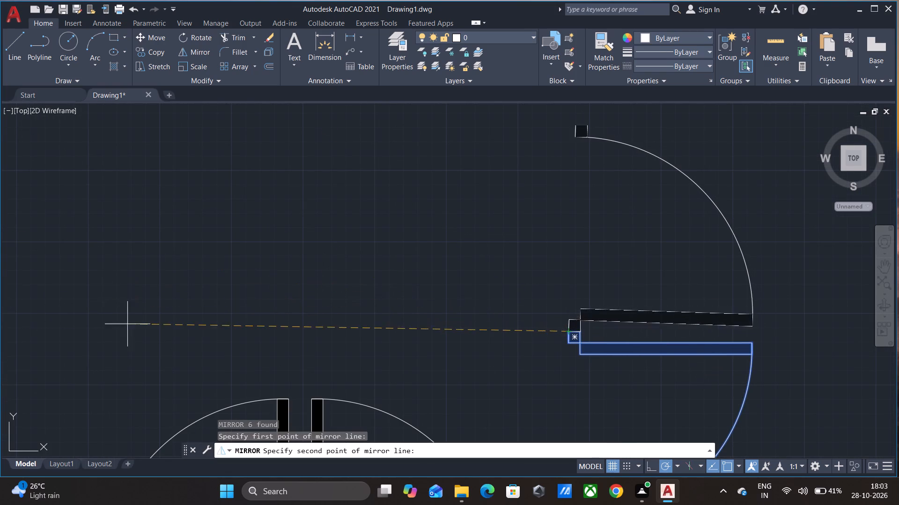
pyautogui.click(148, 333)
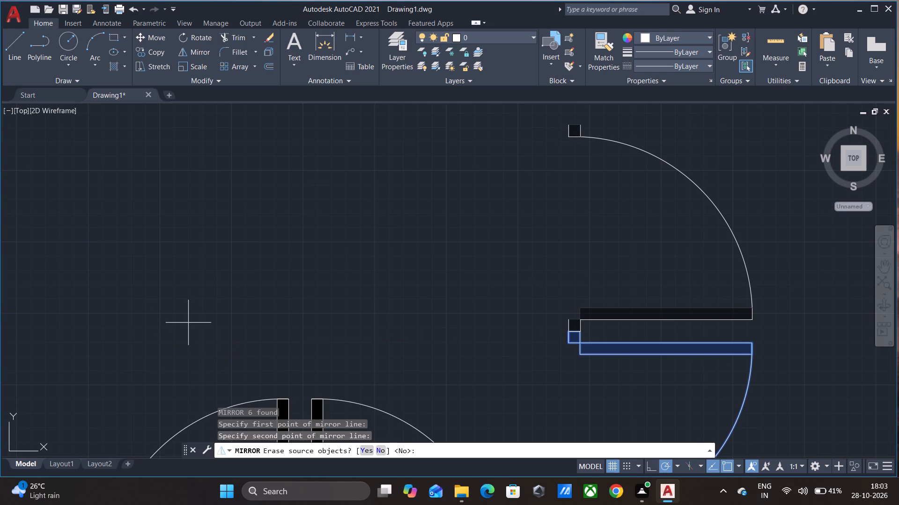
pyautogui.rightClick(188, 323)
pyautogui.click(233, 381)
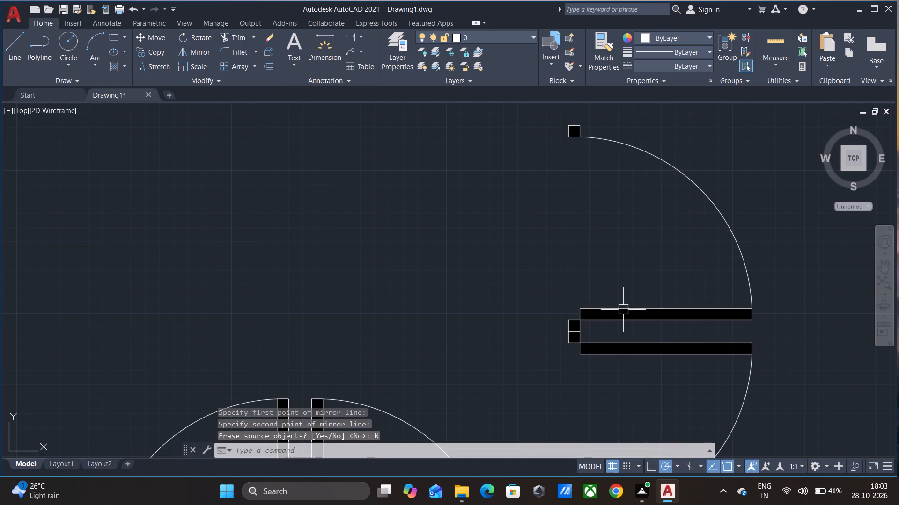
# Copy the upper mirrored horizontal-leaf door, with its hatch, from its upper jamb's northwest corner to the toilet opening's northwest corner.
pyautogui.click(621, 311)
pyautogui.scroll(3, 616, 313)
pyautogui.click(616, 313)
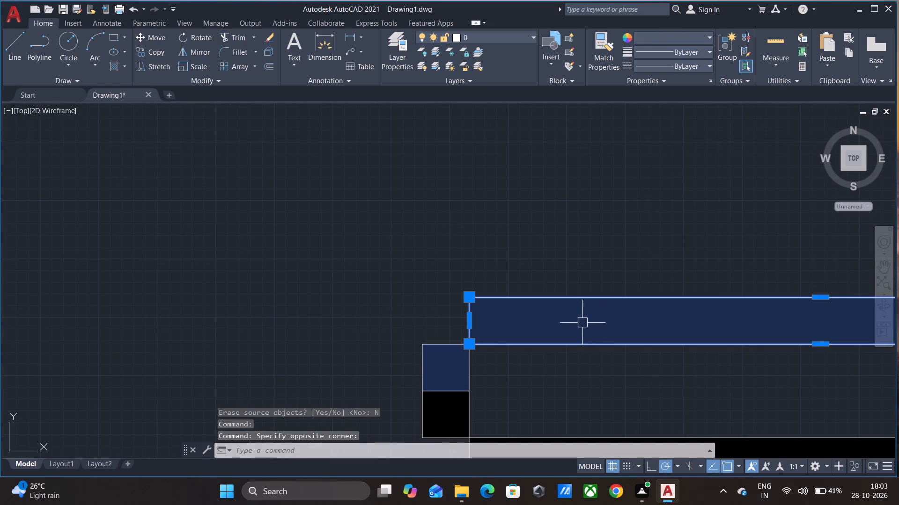
pyautogui.click(425, 348)
pyautogui.scroll(-5, 424, 348)
pyautogui.scroll(-3, 507, 188)
pyautogui.moveTo(525, 134); pyautogui.dragTo(479, 292, button='middle')
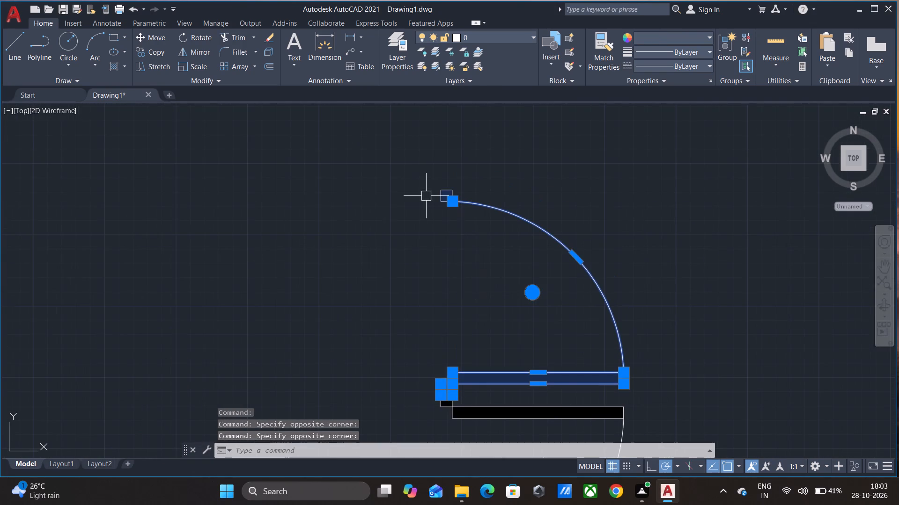
pyautogui.scroll(3, 425, 195)
pyautogui.click(489, 201)
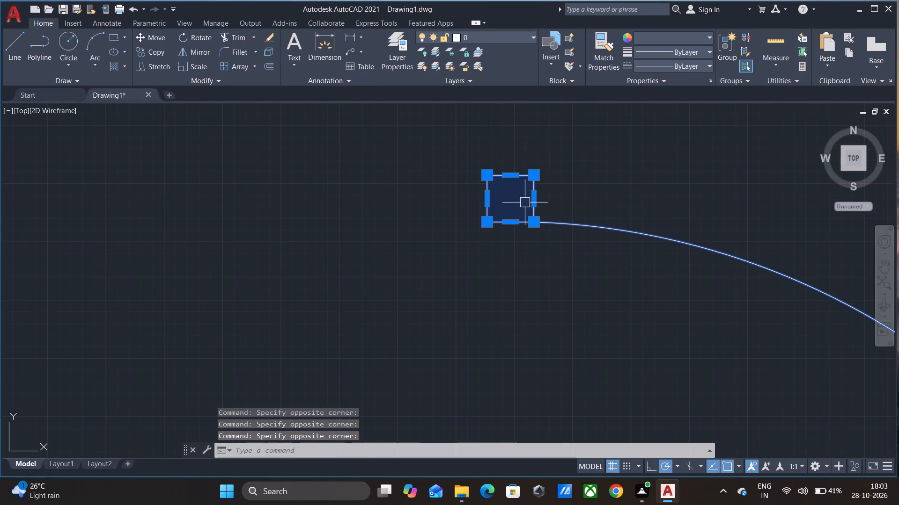
pyautogui.press('c')
pyautogui.press('o')
pyautogui.press('p')
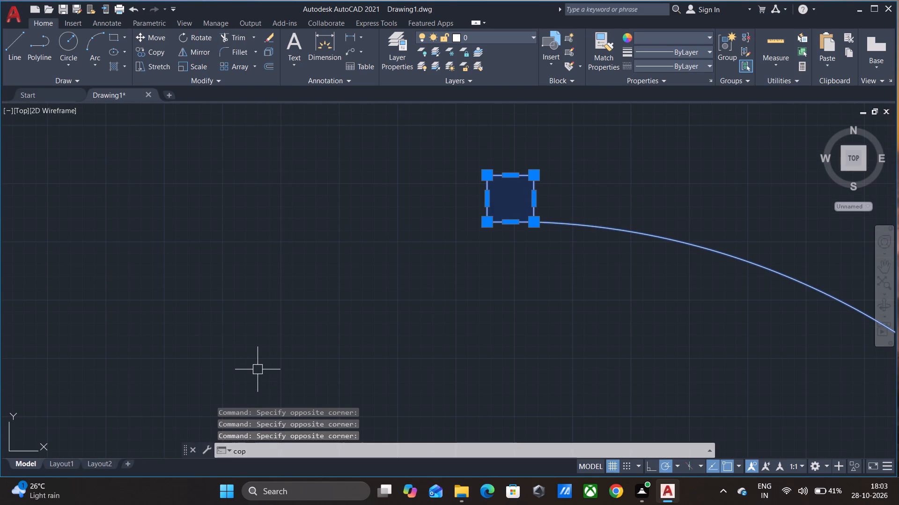
pyautogui.press('y')
pyautogui.click(256, 336)
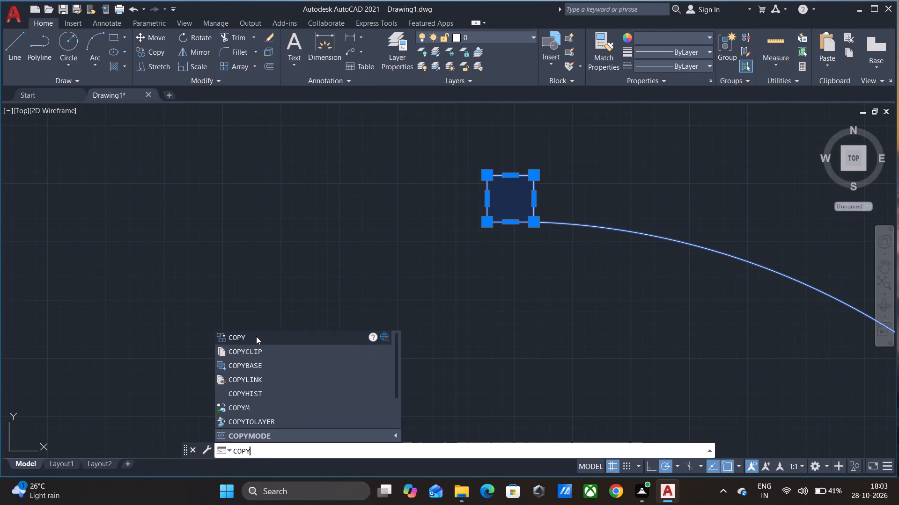
pyautogui.click(488, 174)
pyautogui.scroll(-4, 488, 174)
pyautogui.scroll(-8, 406, 184)
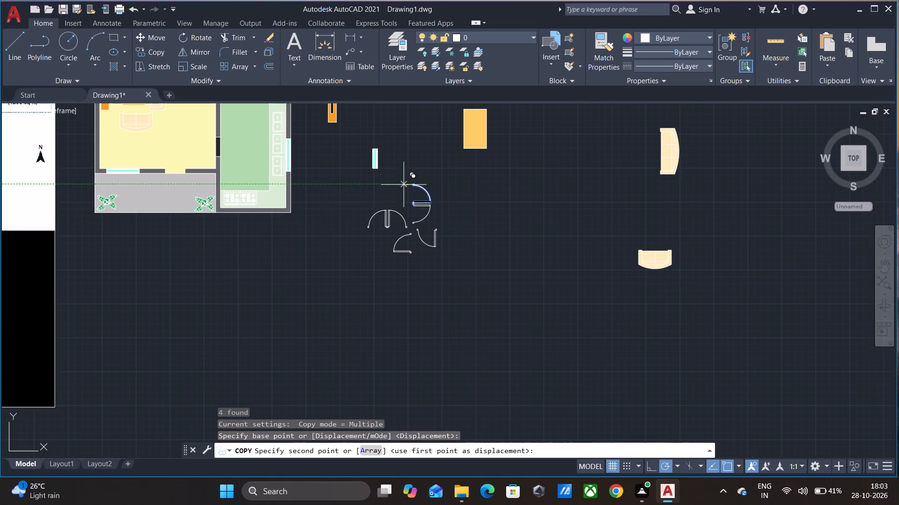
pyautogui.moveTo(347, 189); pyautogui.dragTo(423, 390, button='middle')
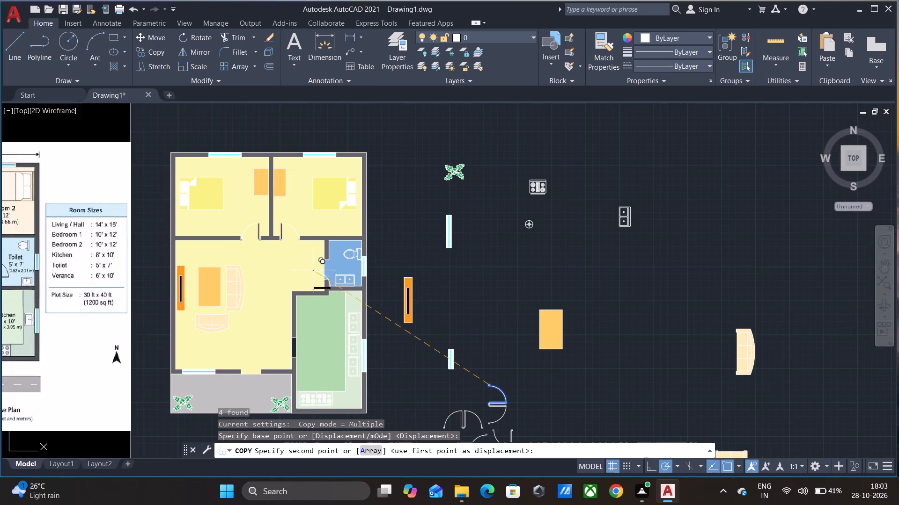
pyautogui.moveTo(311, 273); pyautogui.dragTo(339, 279, button='middle')
pyautogui.scroll(4, 353, 273)
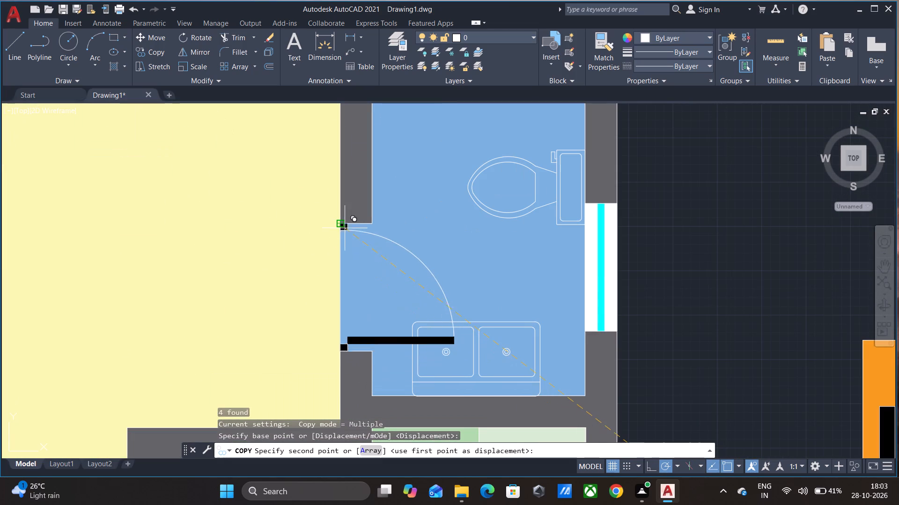
pyautogui.click(341, 224)
pyautogui.scroll(-3, 345, 224)
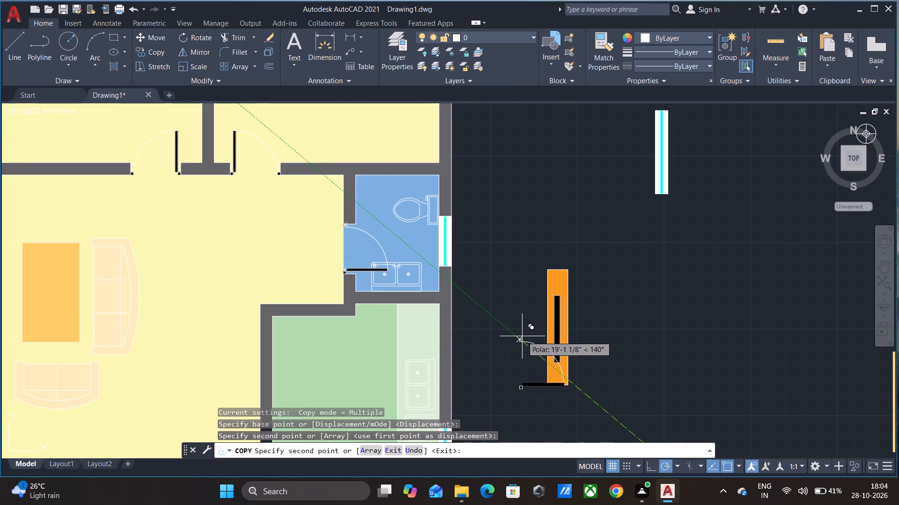
pyautogui.press('Escape')
# Copy the west door of the mirrored pair from its west jamb's southwest corner to the southwest corner of the hall–veranda opening.
pyautogui.scroll(-3, 519, 337)
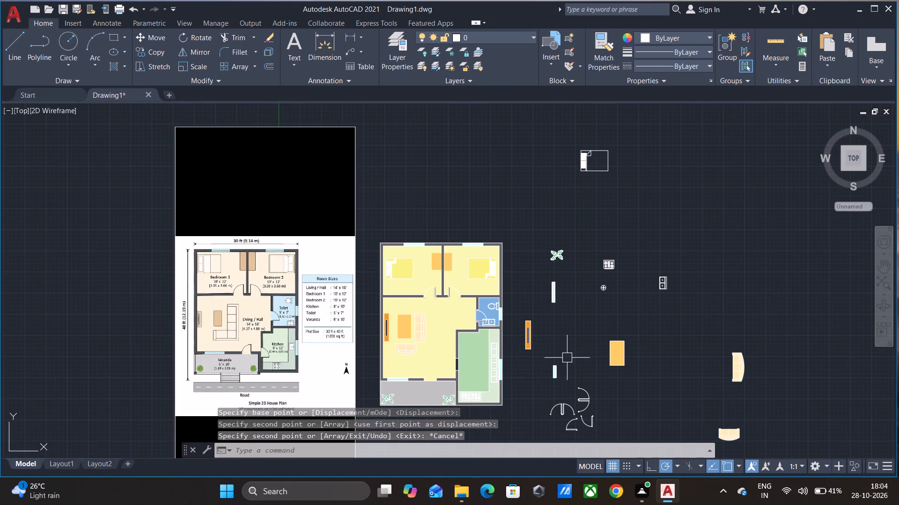
pyautogui.moveTo(570, 360); pyautogui.dragTo(538, 284, button='middle')
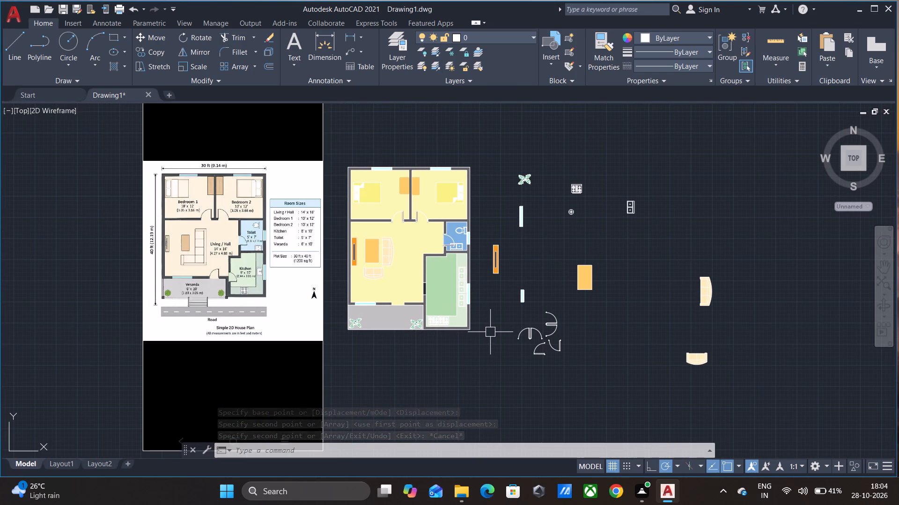
pyautogui.scroll(4, 541, 337)
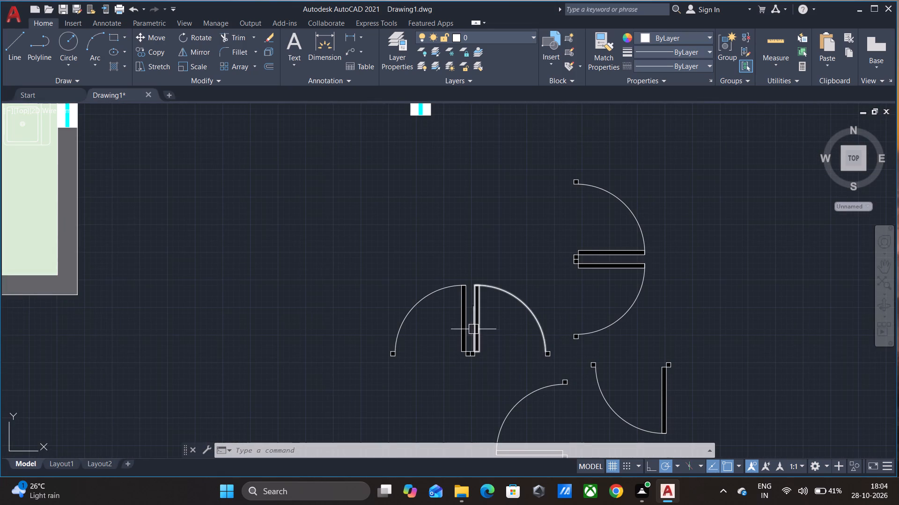
pyautogui.click(465, 331)
pyautogui.scroll(4, 464, 331)
pyautogui.click(459, 332)
pyautogui.scroll(-3, 459, 332)
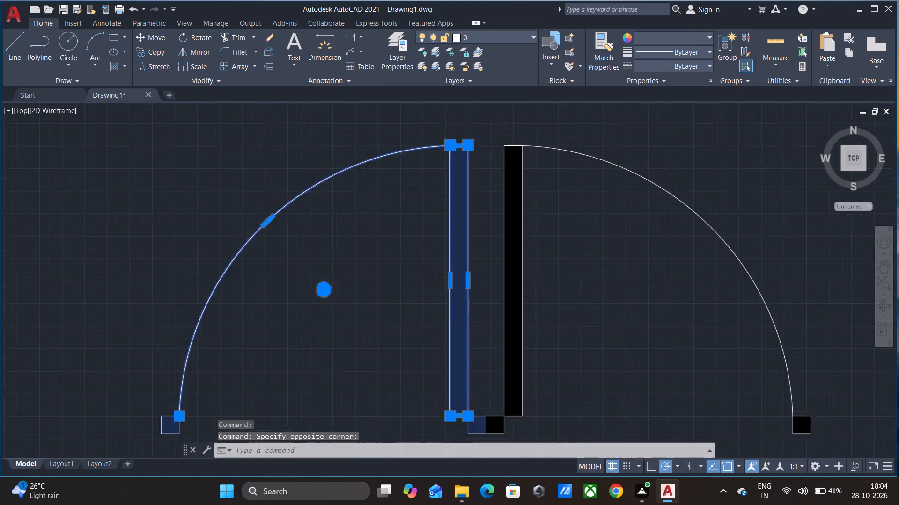
pyautogui.scroll(-1, 459, 332)
pyautogui.scroll(4, 392, 358)
pyautogui.click(364, 360)
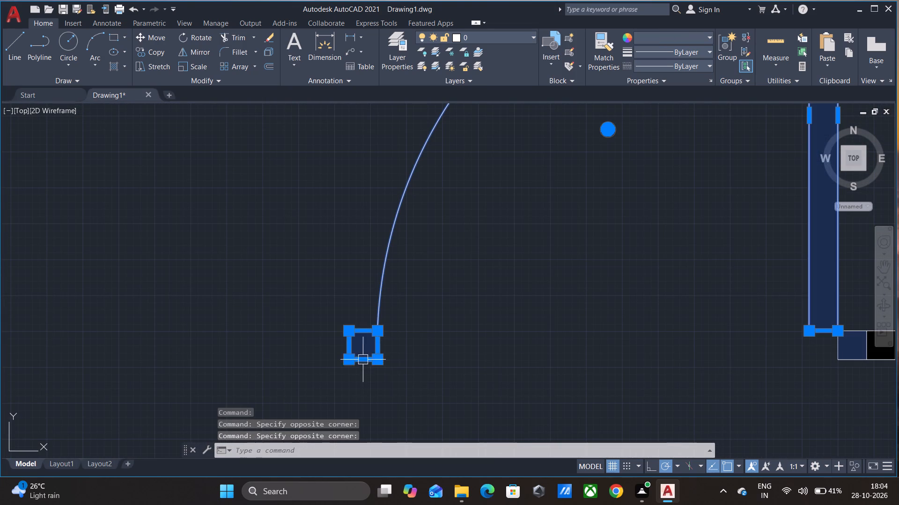
pyautogui.click(364, 349)
pyautogui.scroll(-3, 366, 347)
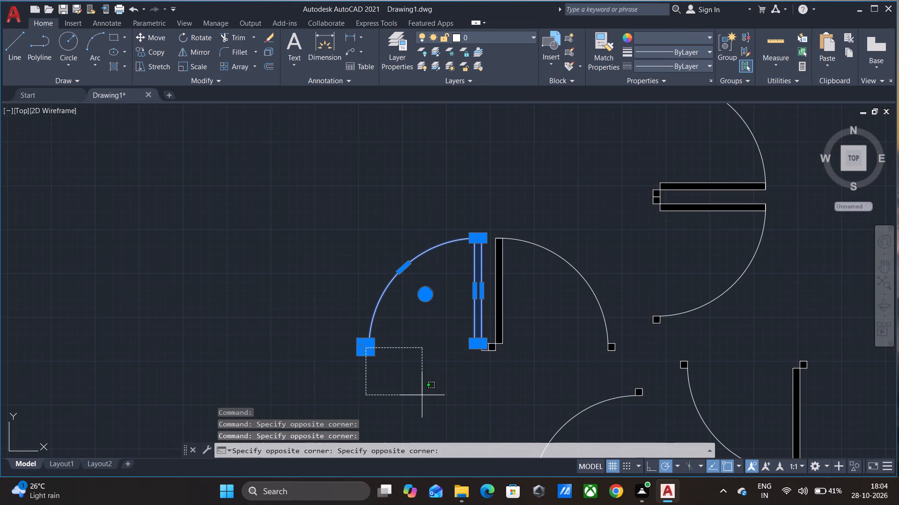
pyautogui.click(422, 395)
pyautogui.scroll(5, 478, 356)
pyautogui.click(572, 280)
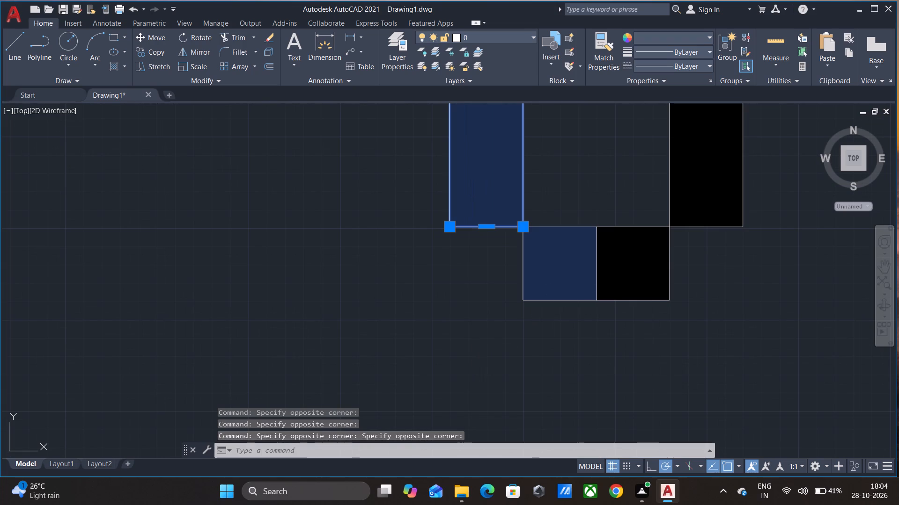
pyautogui.click(534, 288)
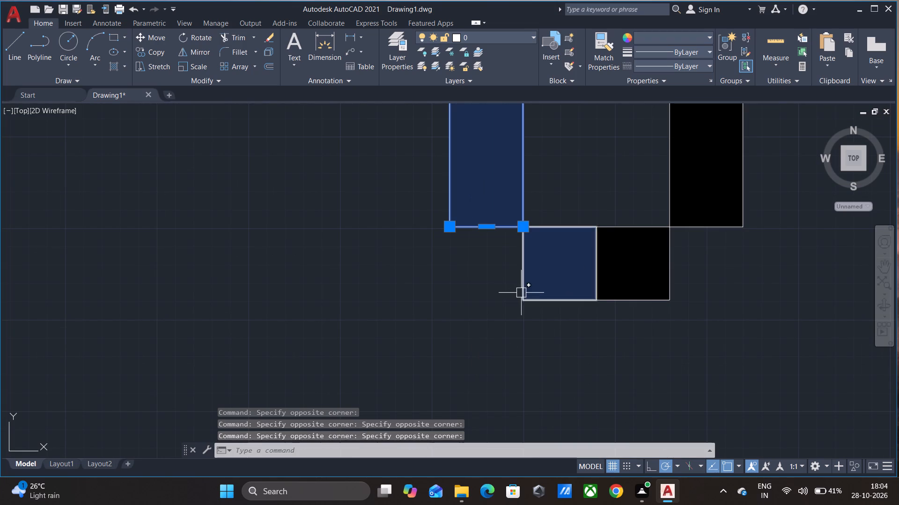
pyautogui.click(521, 293)
pyautogui.press('c')
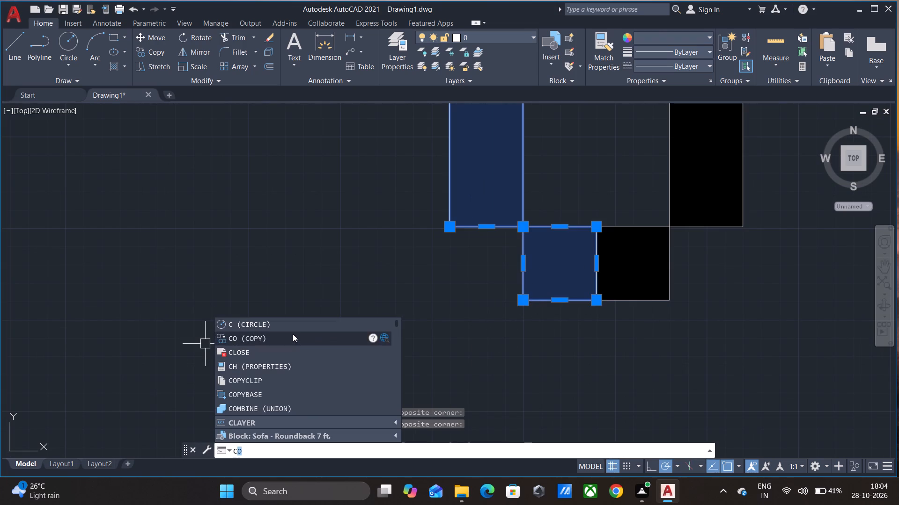
pyautogui.click(293, 334)
pyautogui.scroll(-4, 478, 328)
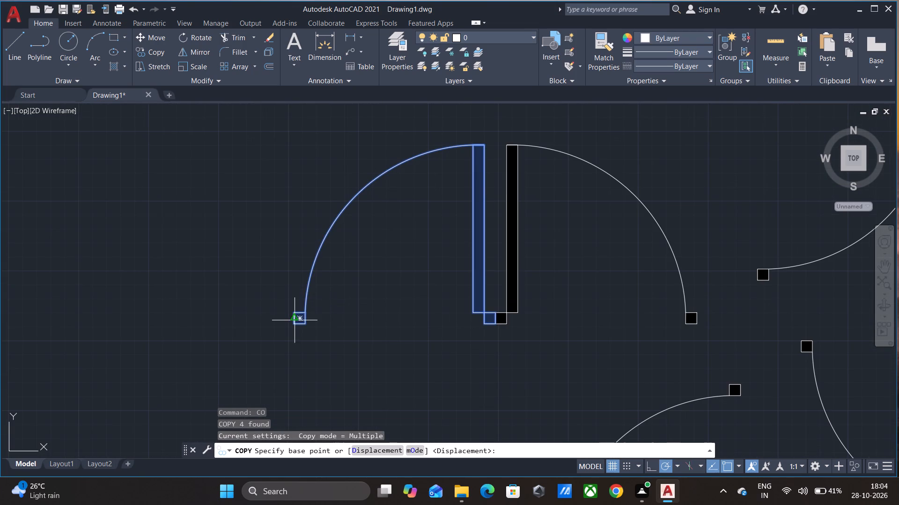
pyautogui.click(294, 325)
pyautogui.scroll(-4, 294, 325)
pyautogui.scroll(-3, 239, 331)
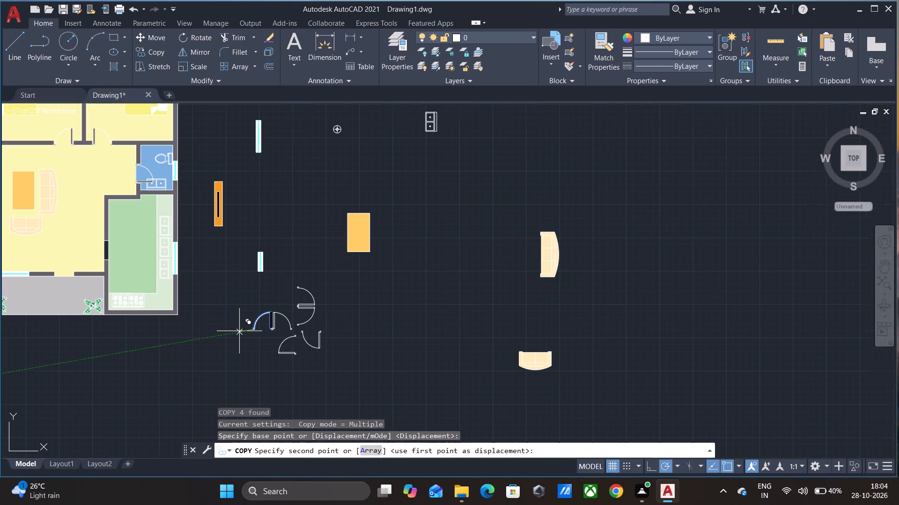
pyautogui.scroll(-1, 239, 331)
pyautogui.moveTo(341, 324); pyautogui.dragTo(481, 316, button='middle')
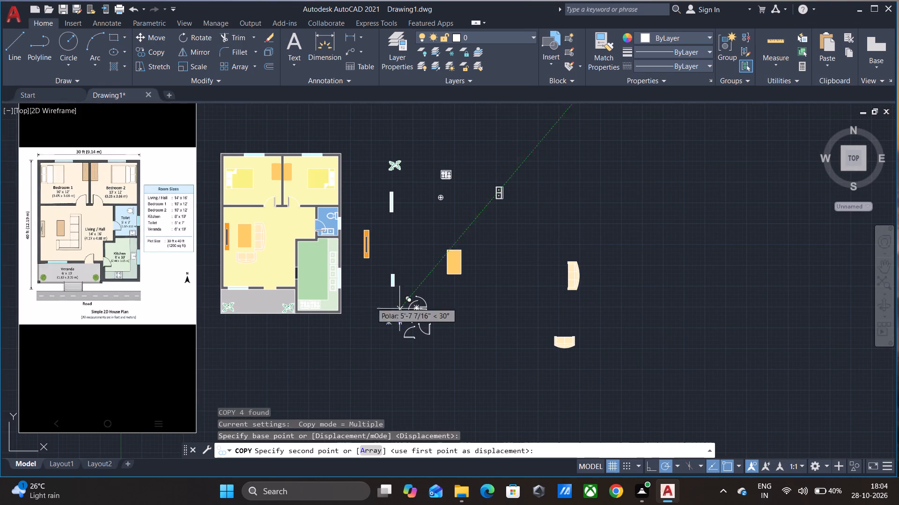
pyautogui.scroll(4, 276, 282)
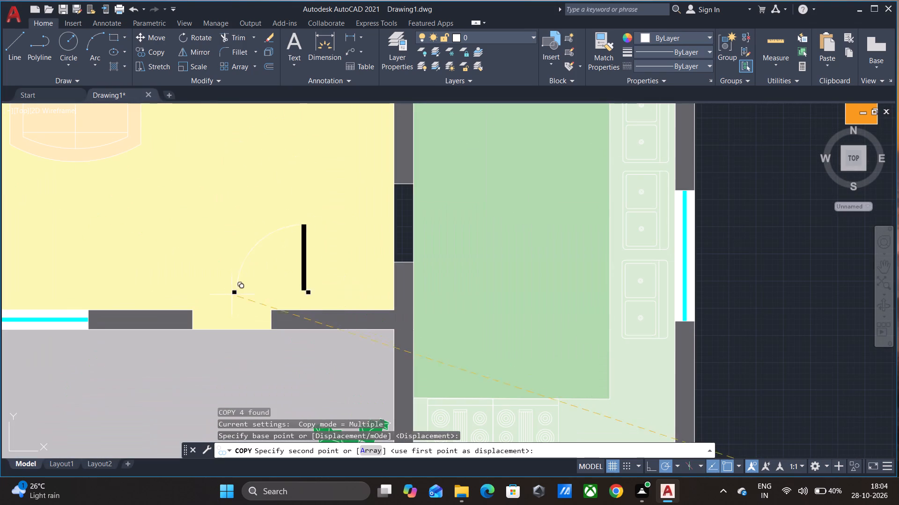
pyautogui.click(193, 327)
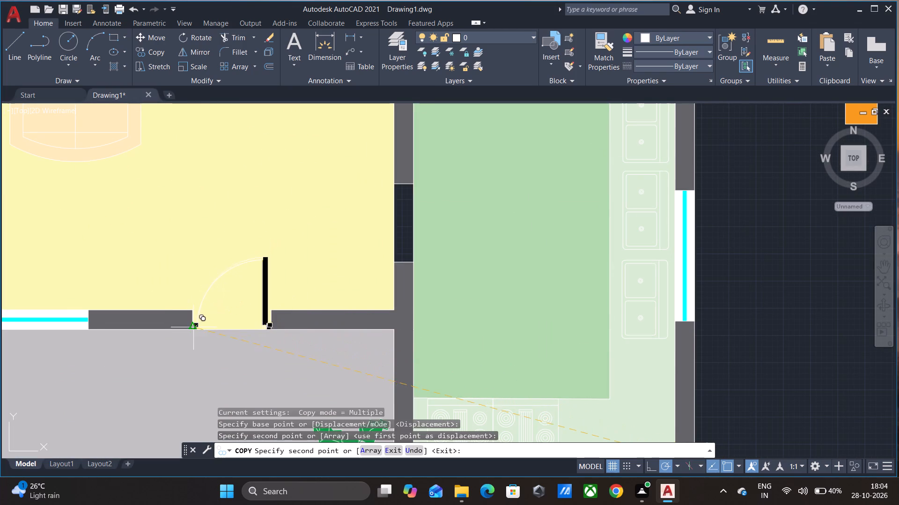
pyautogui.press('Escape')
# Draw a vertical line closing the west side of the kitchen's door opening, from its northwest corner to its southwest corner.
pyautogui.scroll(-3, 221, 320)
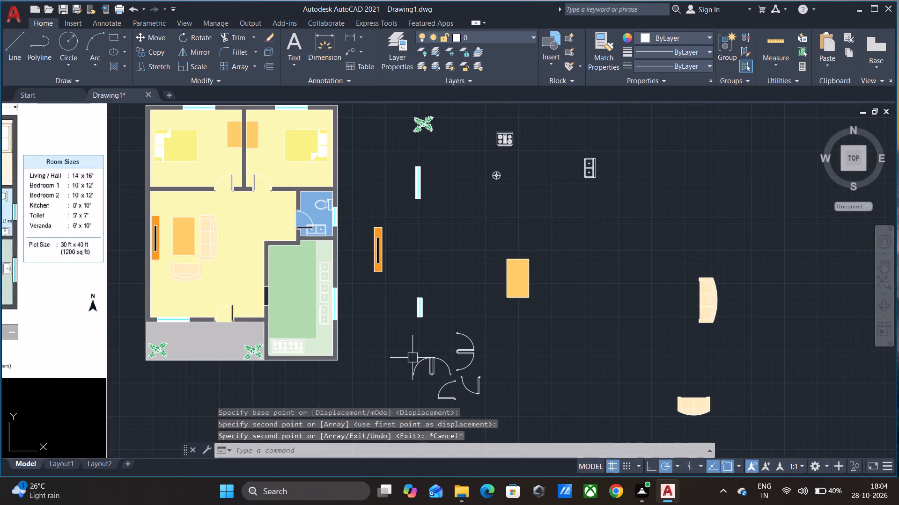
pyautogui.moveTo(391, 328); pyautogui.dragTo(483, 311, button='middle')
pyautogui.scroll(4, 360, 275)
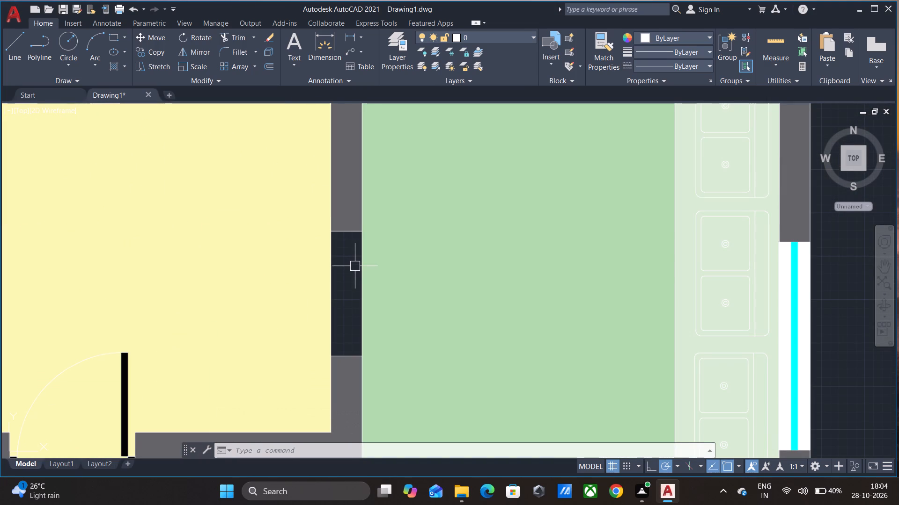
pyautogui.press('l')
pyautogui.press('Return')
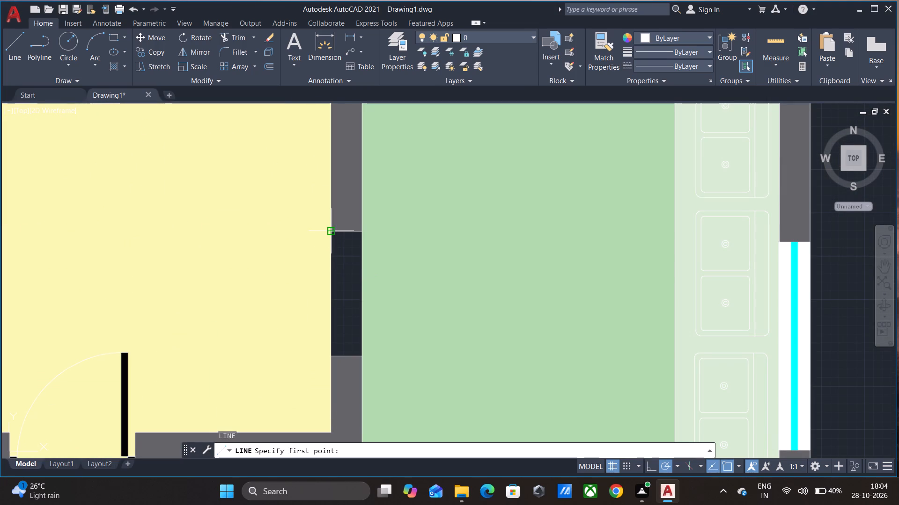
pyautogui.click(332, 233)
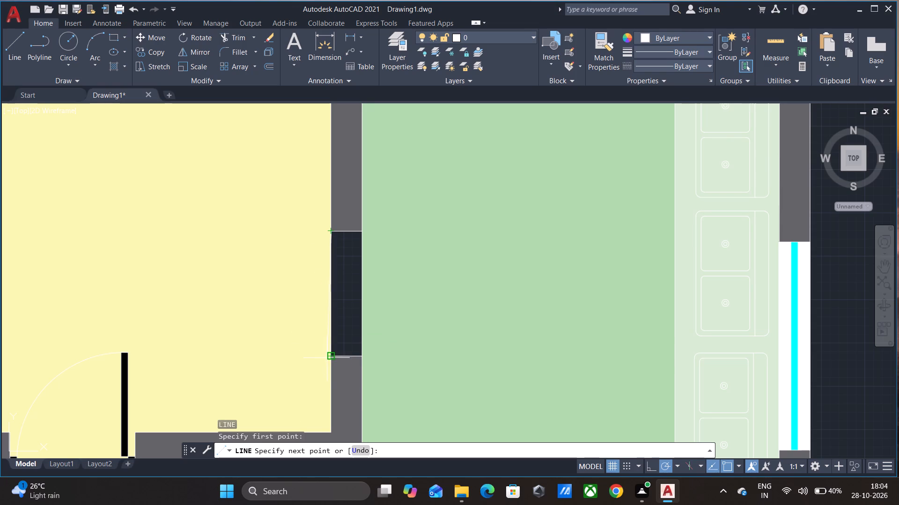
pyautogui.click(327, 358)
pyautogui.press('Escape')
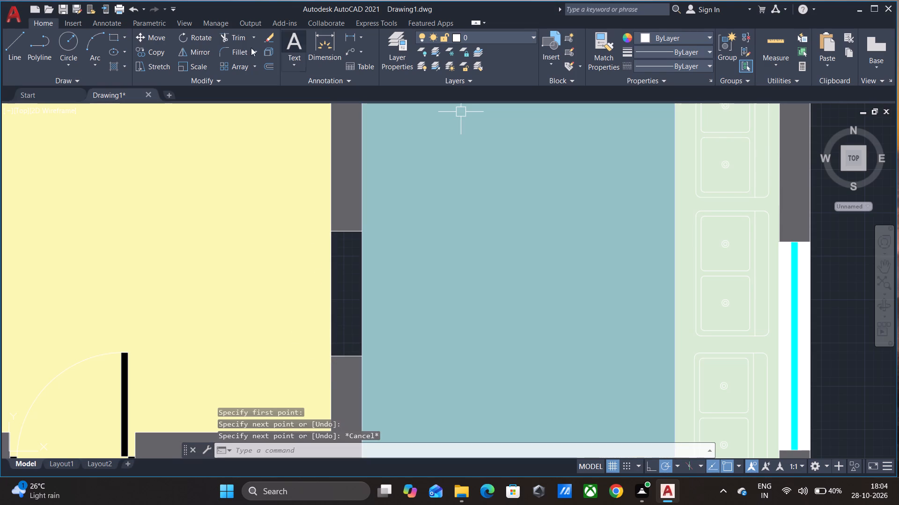
pyautogui.press('Escape')
# Fill the kitchen doorway's floor with a solid hatch in light green 175,217,170, matching the kitchen floor.
pyautogui.scroll(-4, 308, 212)
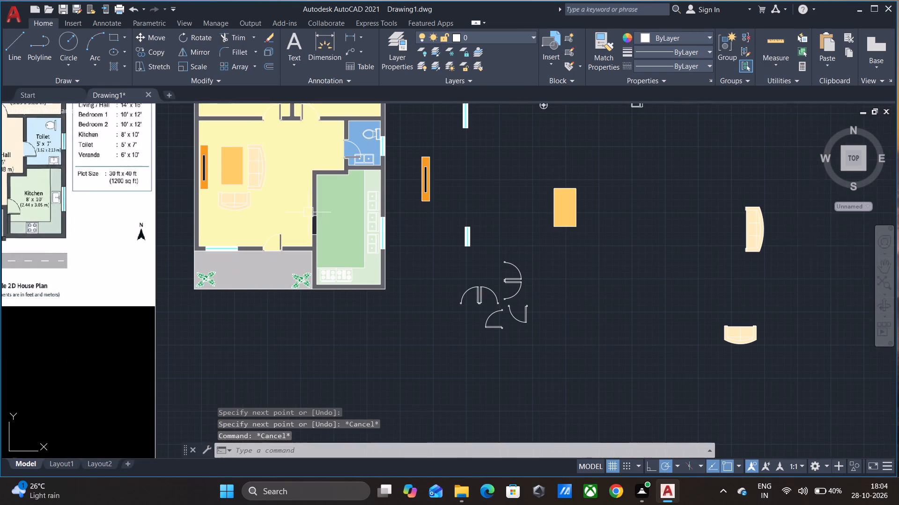
pyautogui.click(113, 67)
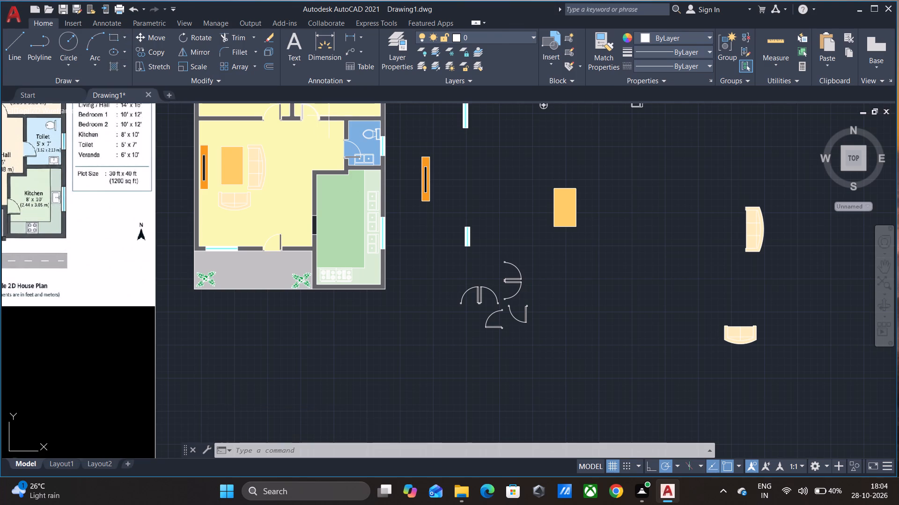
pyautogui.click(345, 52)
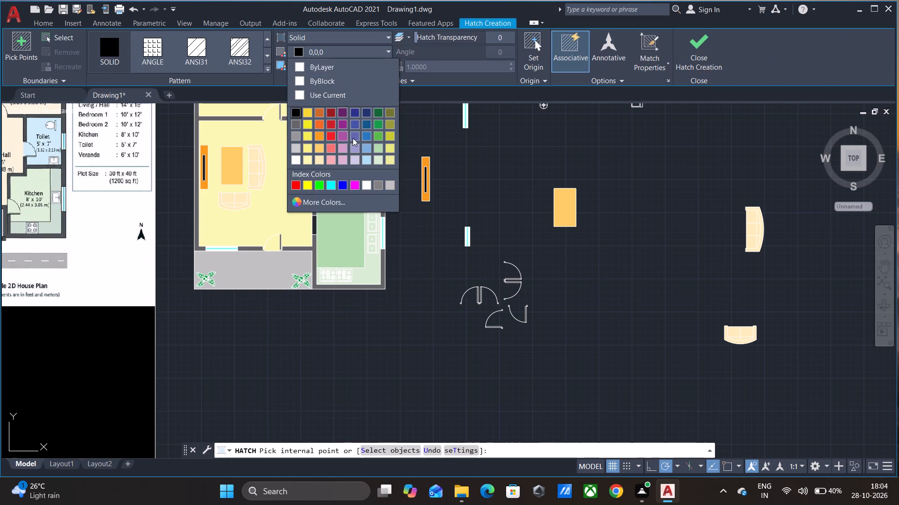
pyautogui.click(383, 121)
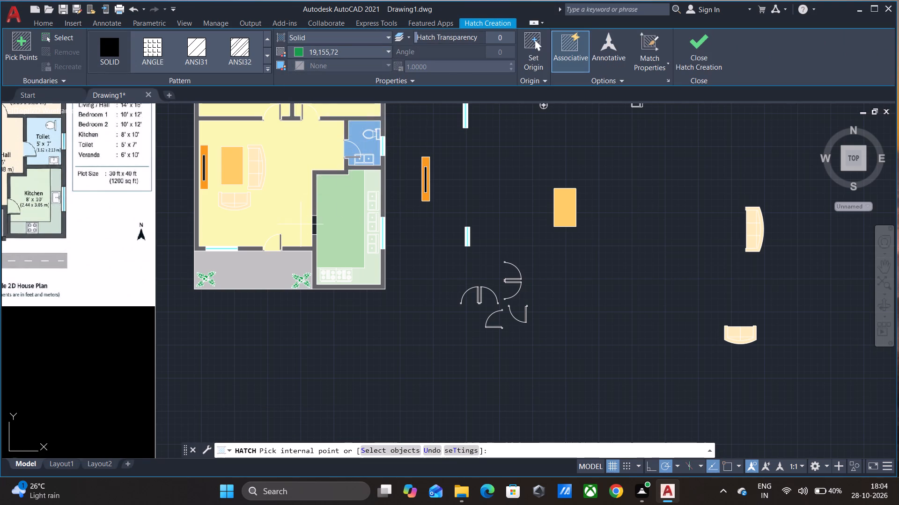
pyautogui.scroll(4, 300, 225)
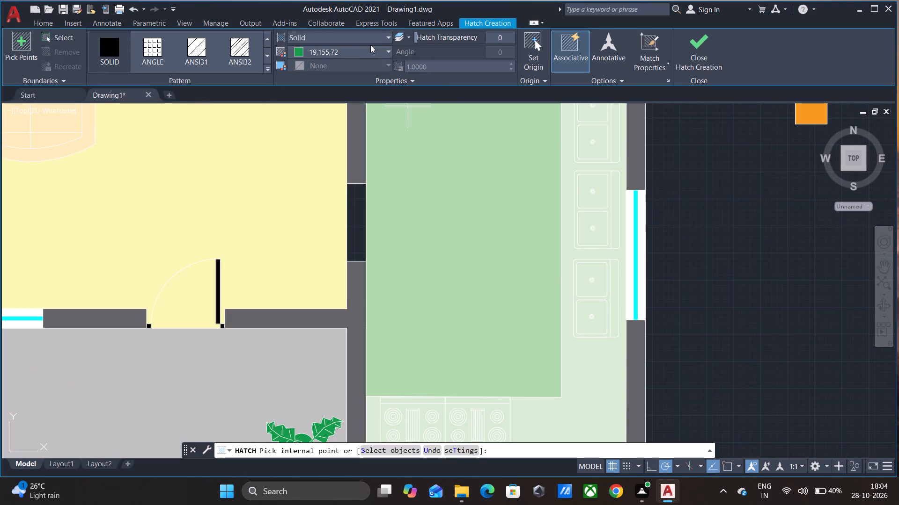
pyautogui.click(365, 50)
pyautogui.click(376, 137)
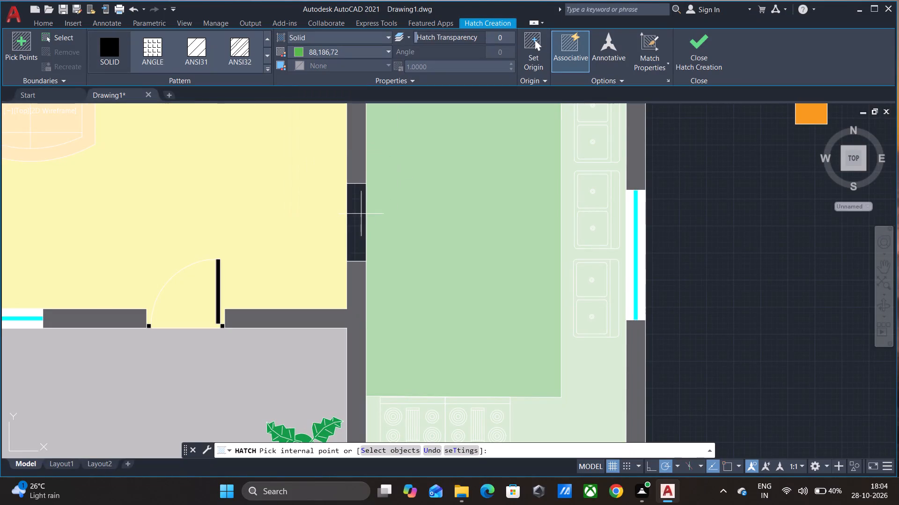
pyautogui.click(372, 53)
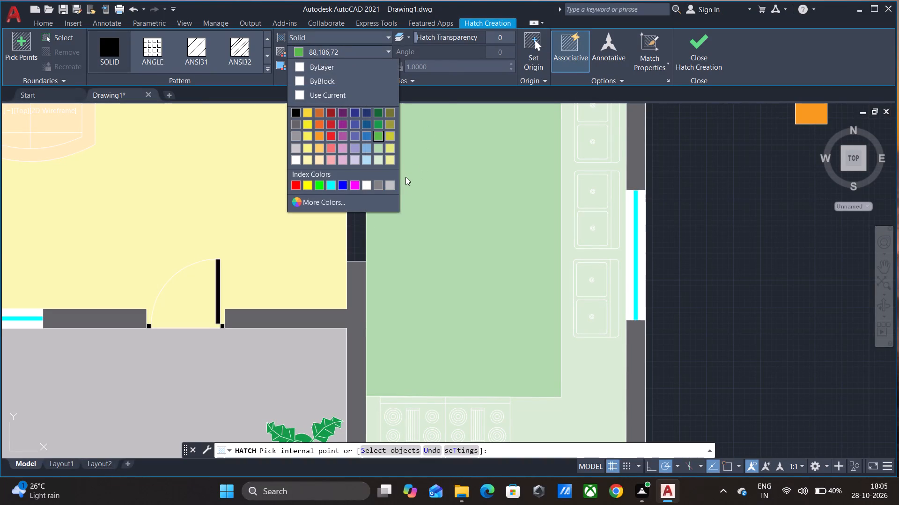
pyautogui.click(373, 112)
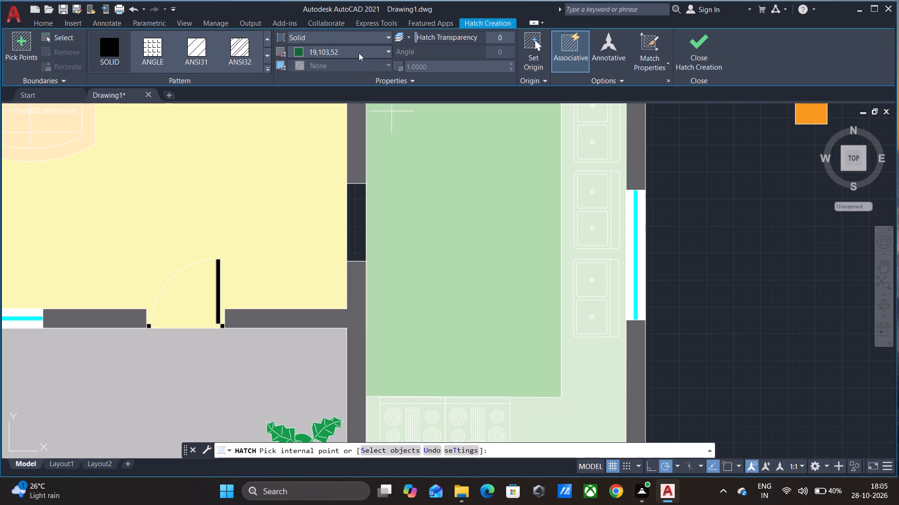
pyautogui.click(359, 53)
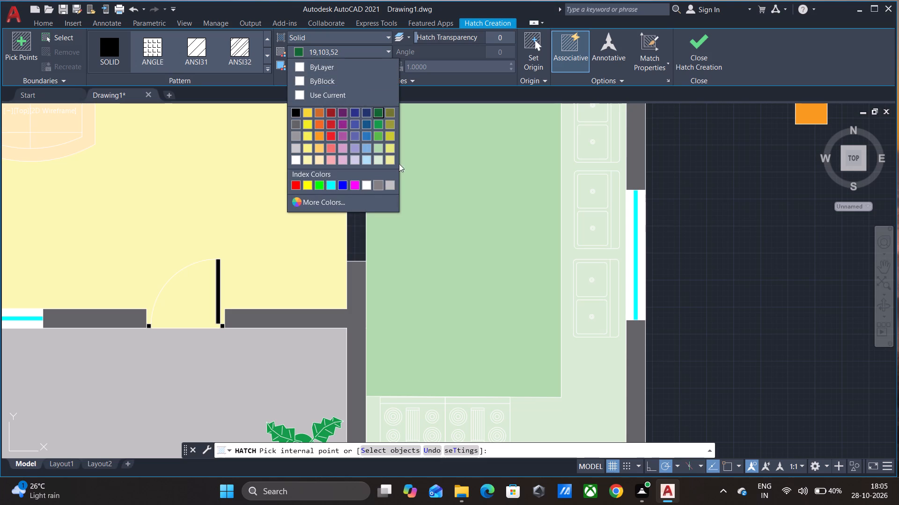
pyautogui.click(375, 151)
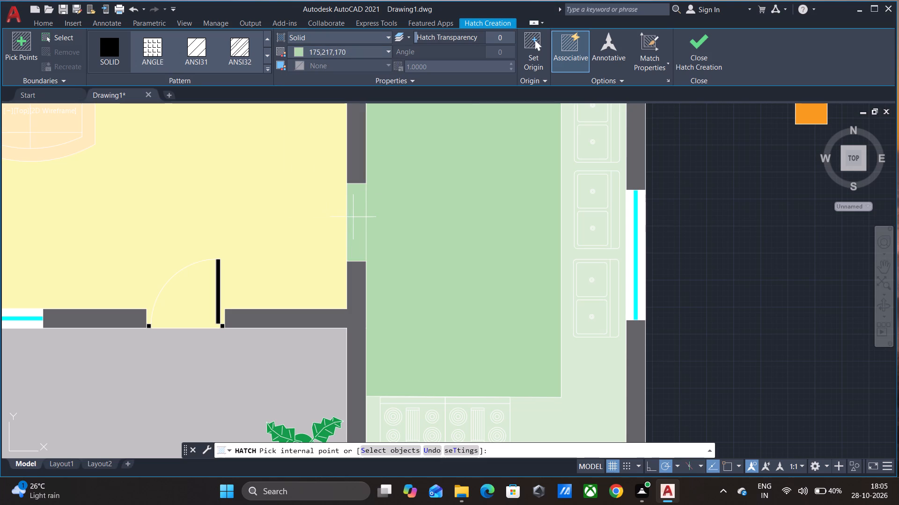
pyautogui.click(354, 217)
pyautogui.click(693, 46)
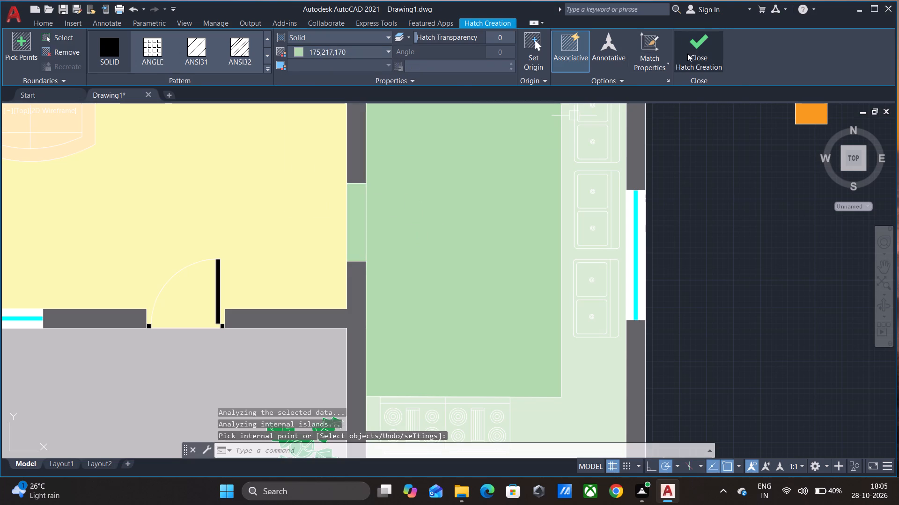
# Delete the vertical line between the kitchen doorway's fill and the kitchen floor.
pyautogui.scroll(-3, 688, 56)
pyautogui.scroll(-2, 702, 179)
pyautogui.moveTo(702, 179); pyautogui.dragTo(641, 228, button='middle')
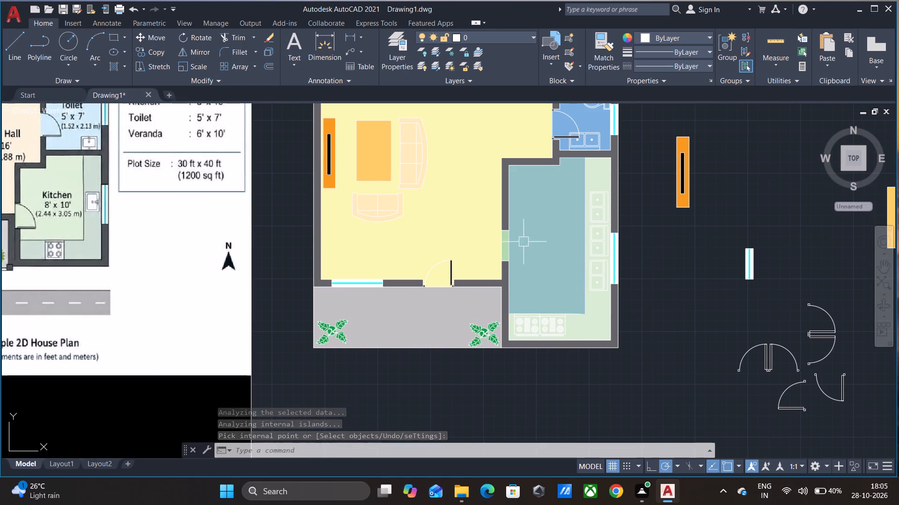
pyautogui.scroll(3, 513, 241)
pyautogui.click(499, 232)
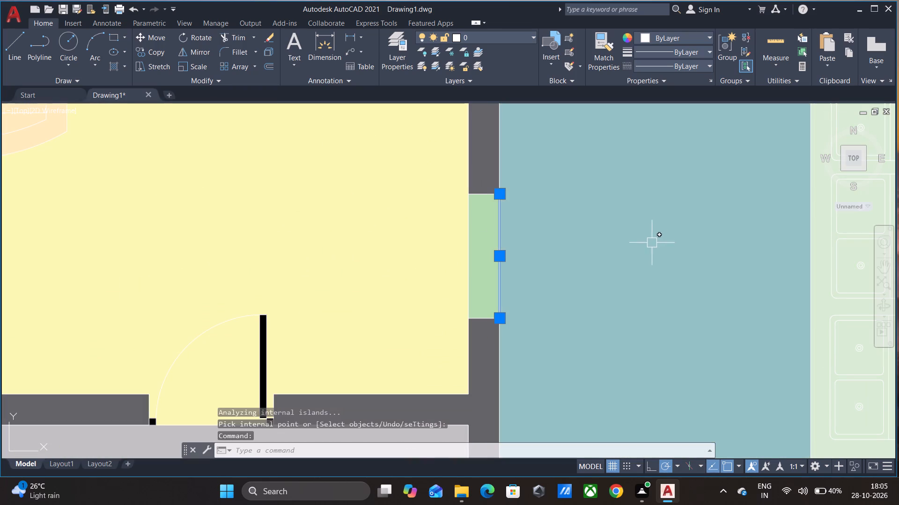
pyautogui.press('Delete')
# Copy the lower mirrored horizontal-leaf door, with its hatch, from its lower jamb's southwest corner to the kitchen opening's southwest corner.
pyautogui.scroll(-3, 601, 258)
pyautogui.moveTo(790, 287); pyautogui.dragTo(724, 283, button='middle')
pyautogui.scroll(-1, 724, 283)
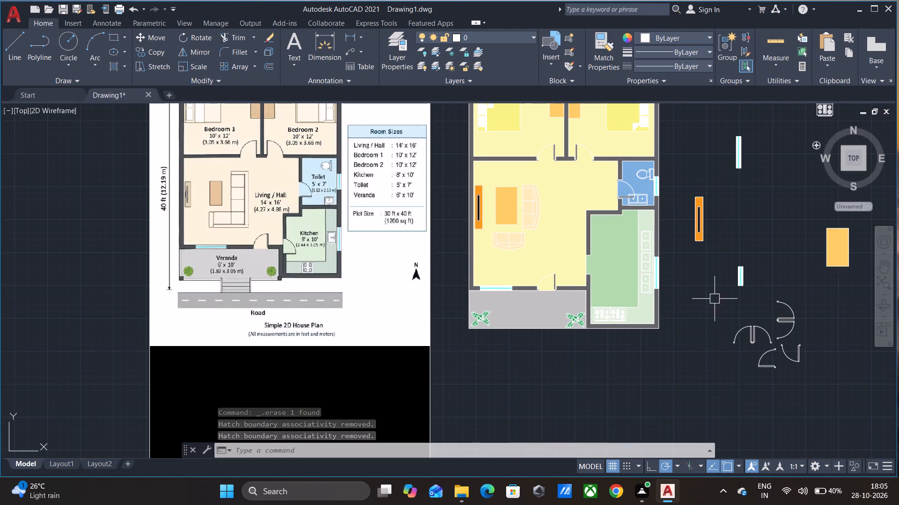
pyautogui.moveTo(715, 299); pyautogui.dragTo(659, 280, button='middle')
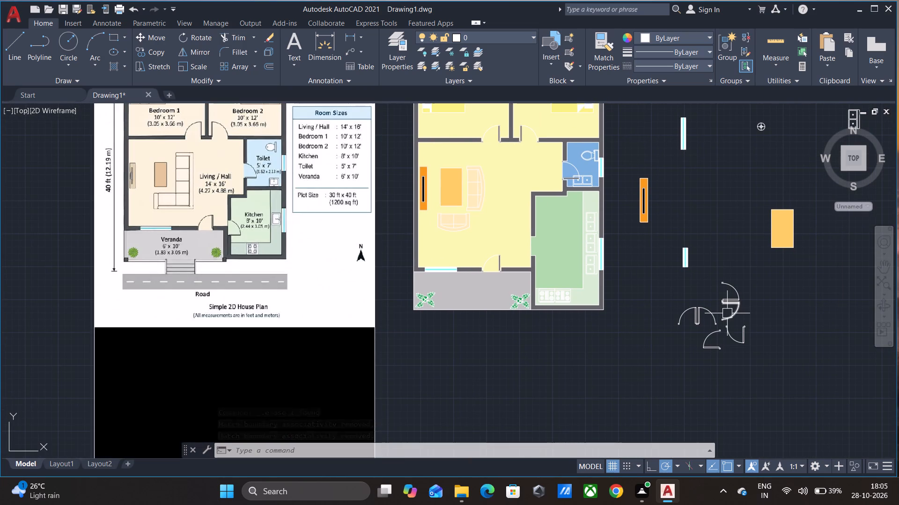
pyautogui.scroll(4, 727, 313)
pyautogui.click(773, 250)
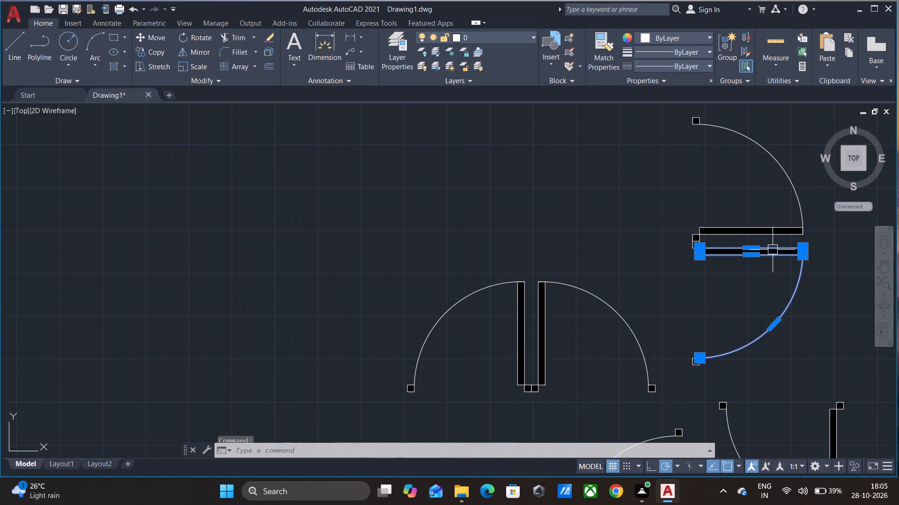
pyautogui.scroll(4, 759, 254)
pyautogui.click(688, 237)
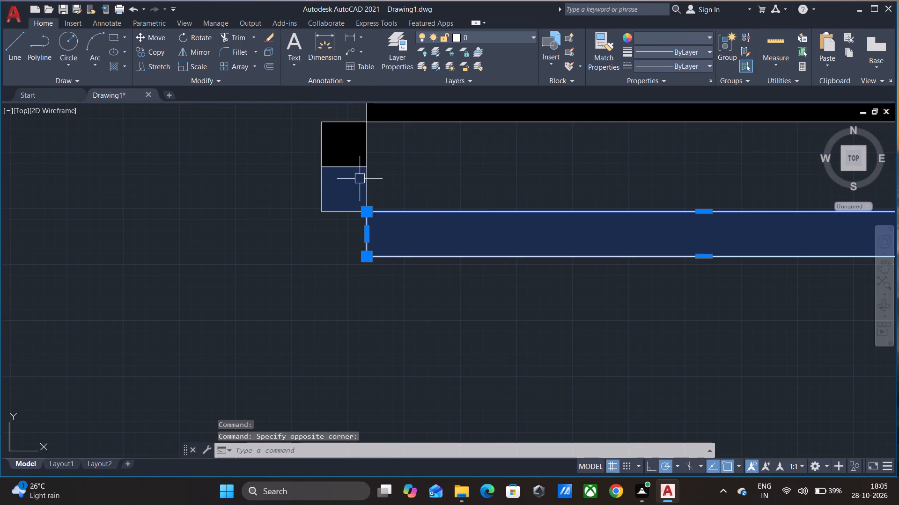
pyautogui.click(365, 176)
pyautogui.scroll(-3, 366, 177)
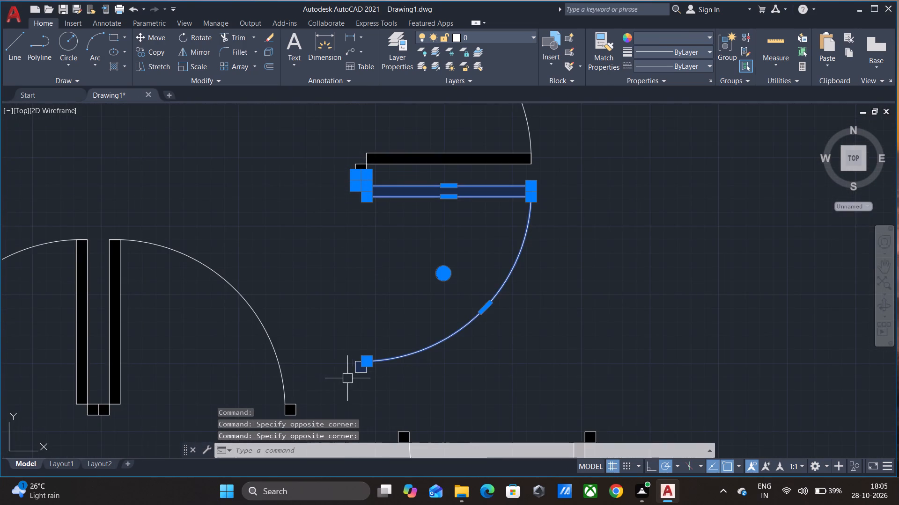
pyautogui.scroll(4, 352, 374)
pyautogui.click(376, 362)
pyautogui.press('c')
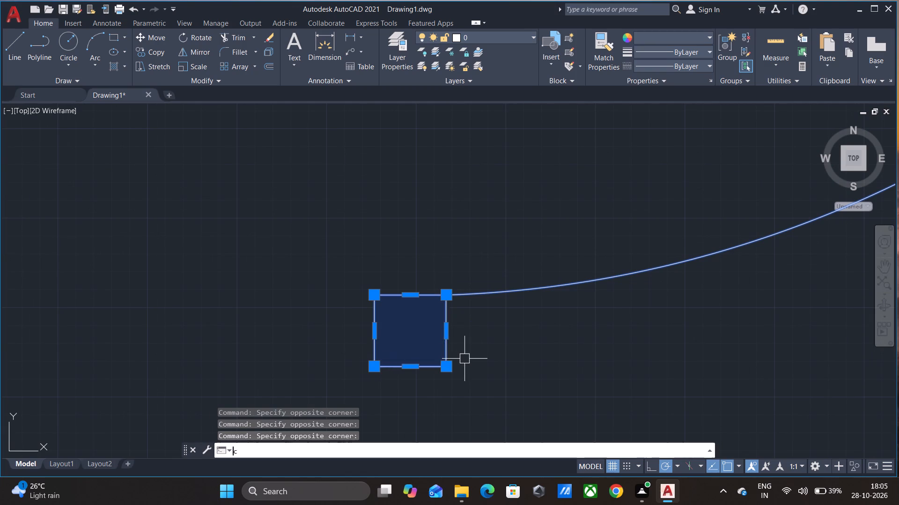
pyautogui.click(285, 339)
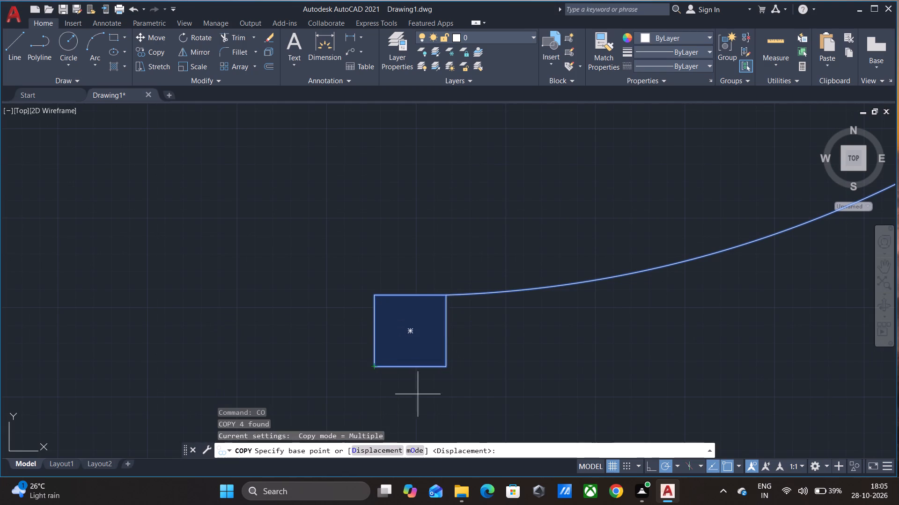
pyautogui.click(372, 365)
pyautogui.scroll(-3, 383, 367)
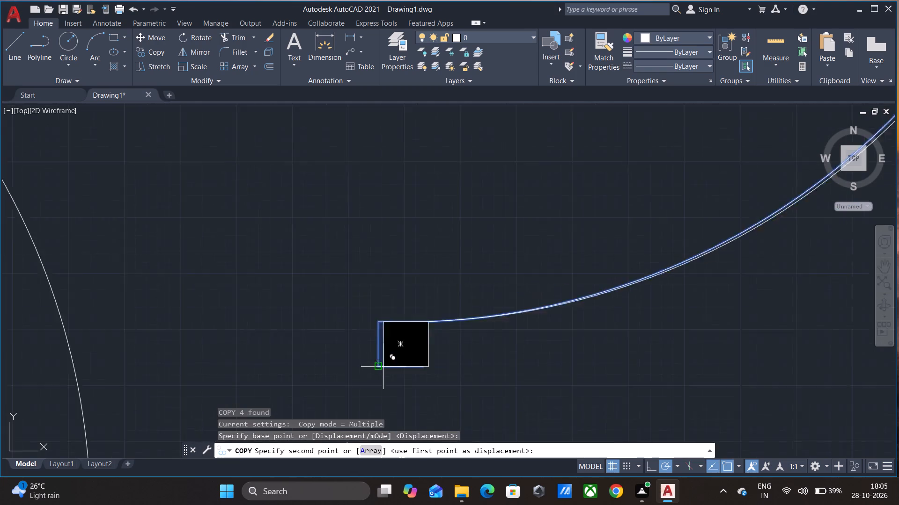
pyautogui.scroll(-6, 383, 367)
pyautogui.moveTo(296, 239); pyautogui.dragTo(403, 313, button='middle')
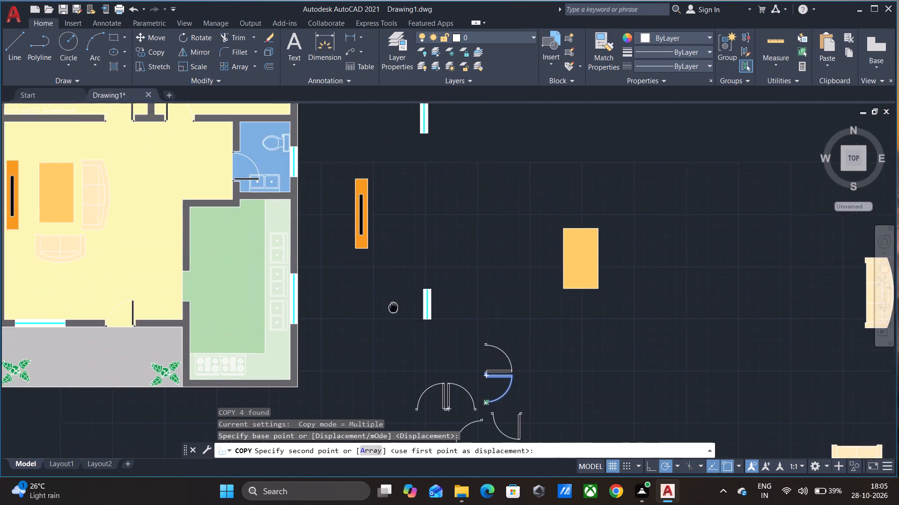
pyautogui.moveTo(403, 313); pyautogui.dragTo(470, 358, button='middle')
pyautogui.scroll(4, 270, 351)
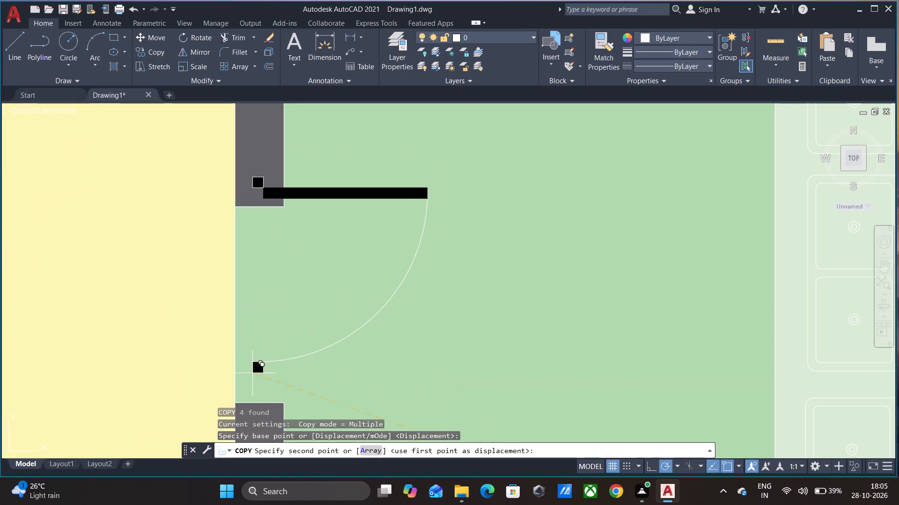
pyautogui.click(237, 400)
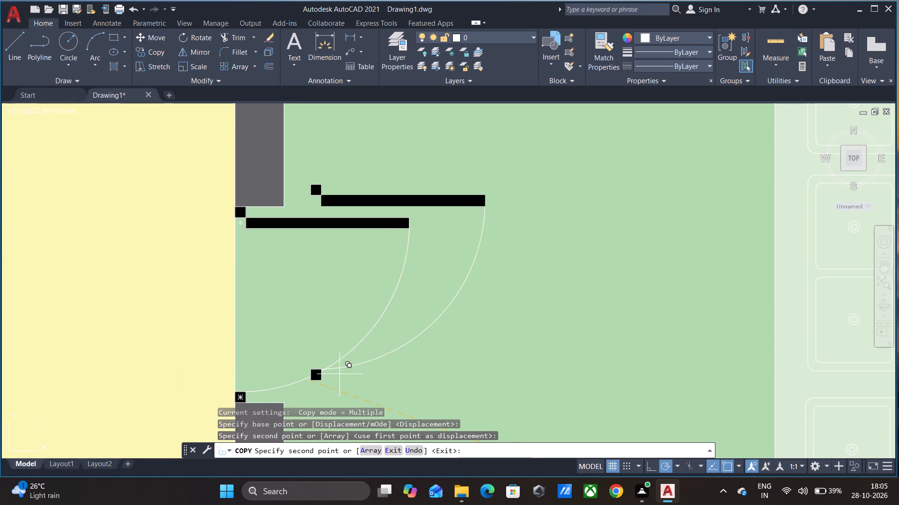
pyautogui.press('Escape')
# Add multiline text reading BEDROOM 1 with 10'X12' on a second line below the west bedroom's bed, in a box about 6'-1" wide.
pyautogui.scroll(-3, 413, 367)
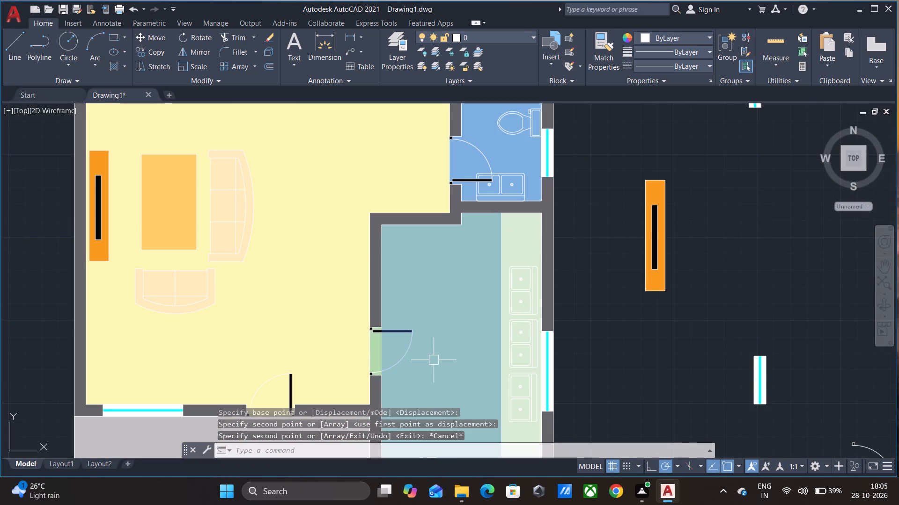
pyautogui.scroll(-2, 442, 350)
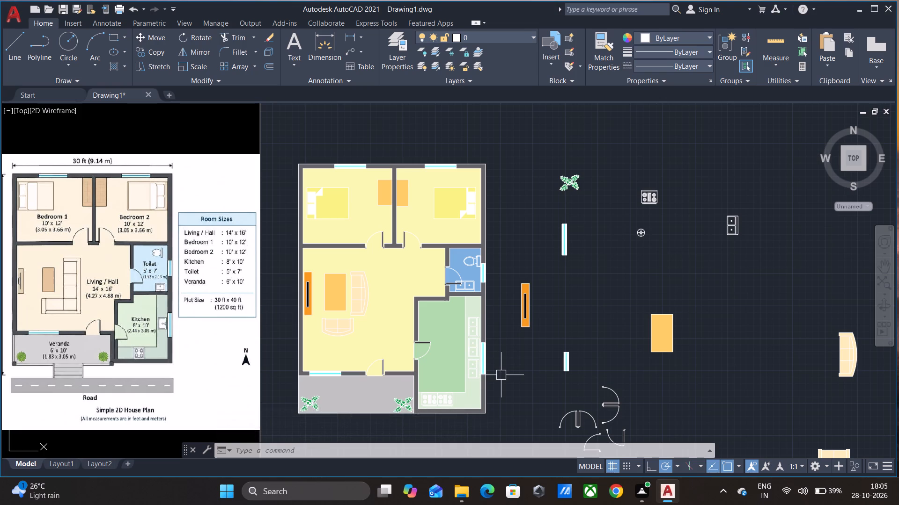
pyautogui.moveTo(501, 375); pyautogui.dragTo(534, 346, button='middle')
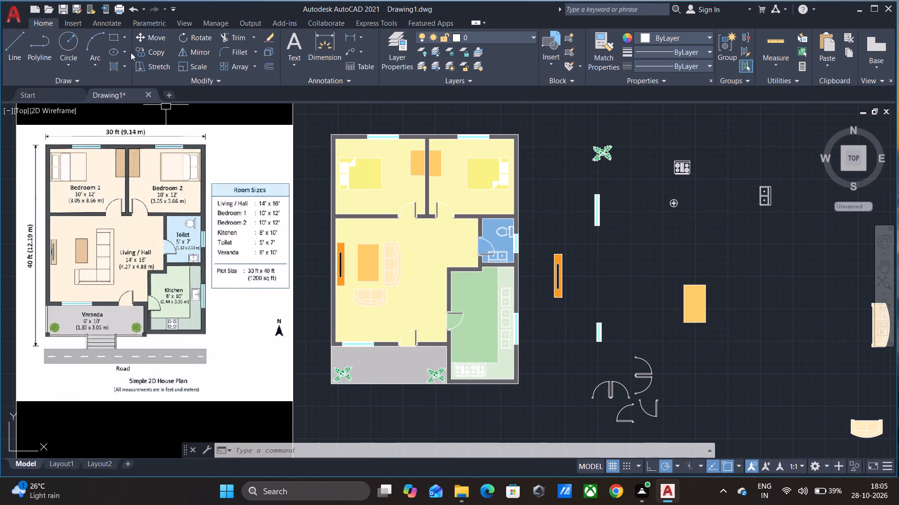
pyautogui.click(292, 46)
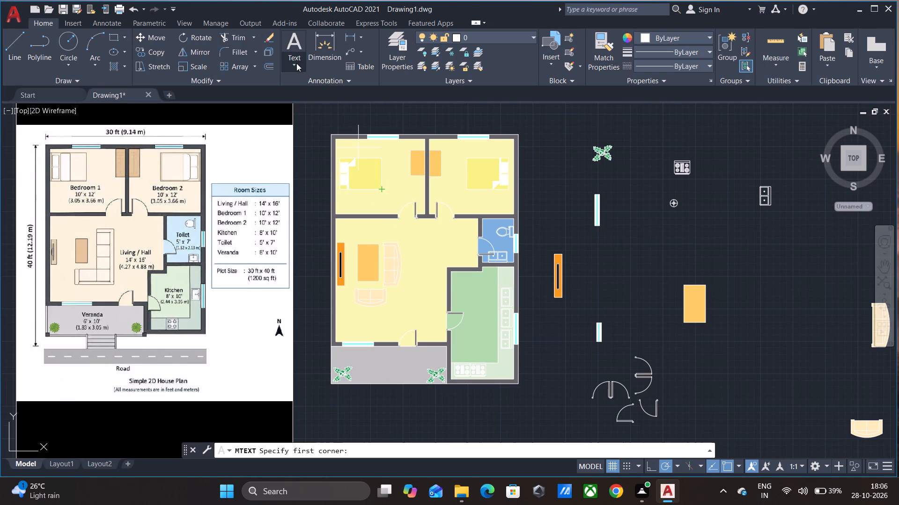
pyautogui.click(296, 63)
pyautogui.click(319, 78)
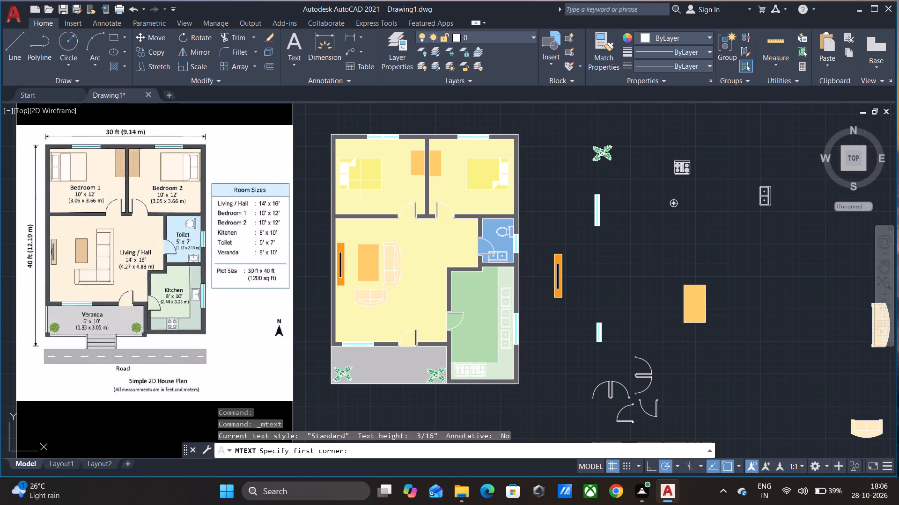
pyautogui.scroll(3, 361, 180)
pyautogui.click(335, 227)
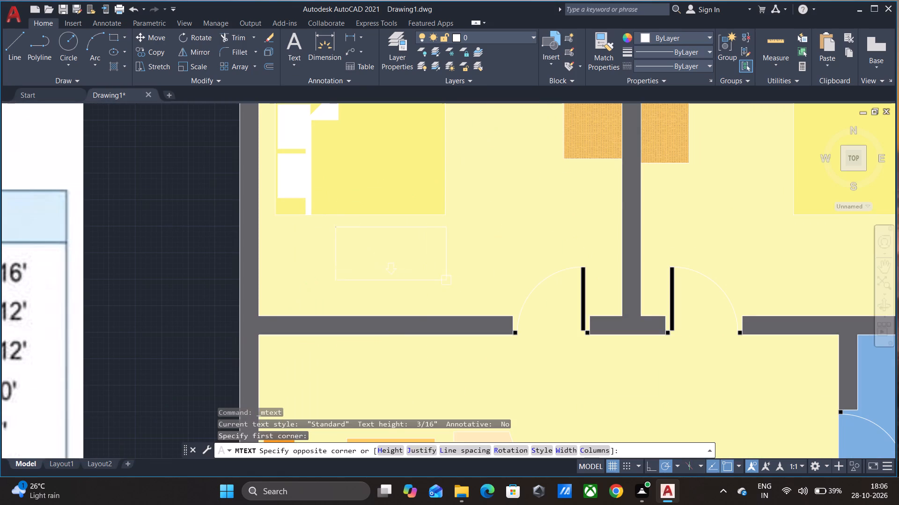
pyautogui.click(491, 302)
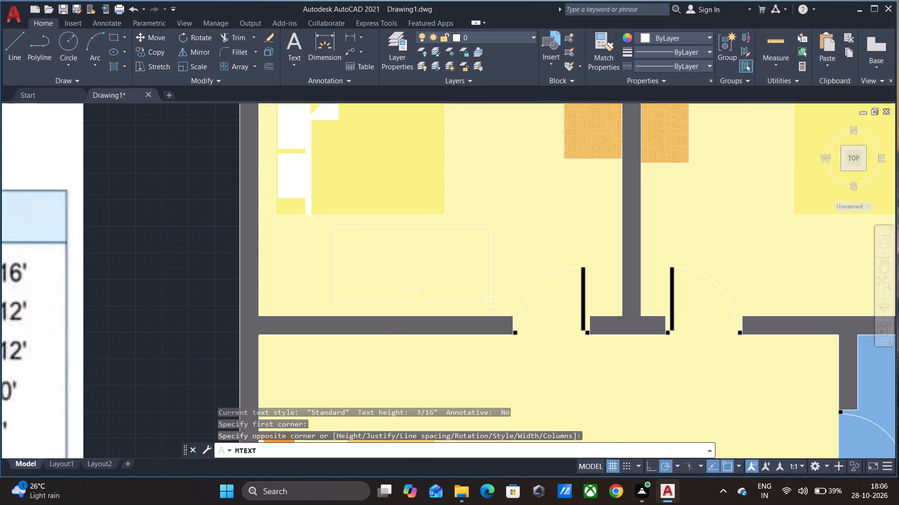
pyautogui.scroll(-3, 491, 302)
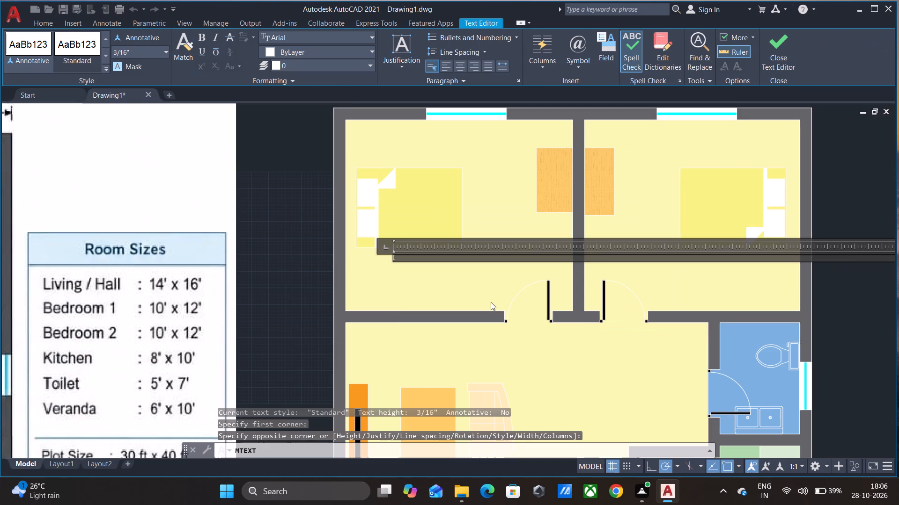
pyautogui.scroll(-2, 491, 302)
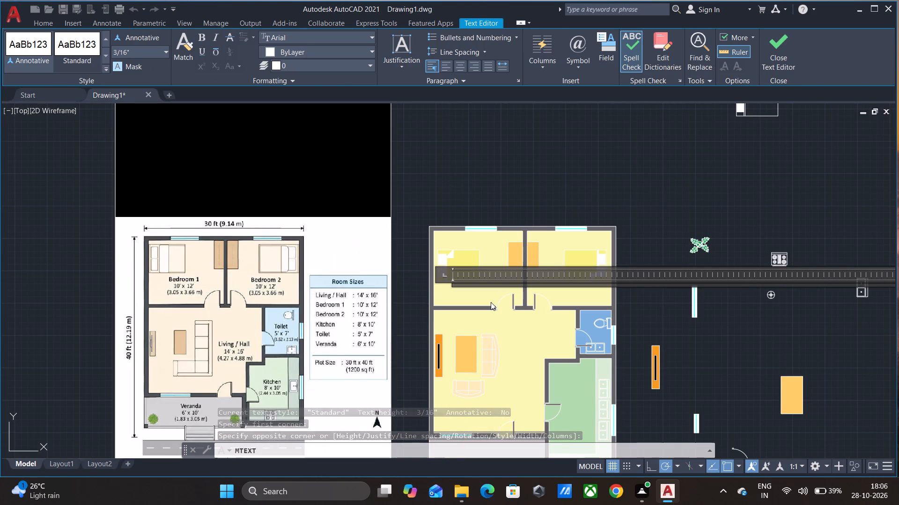
pyautogui.write('BEDROOM')
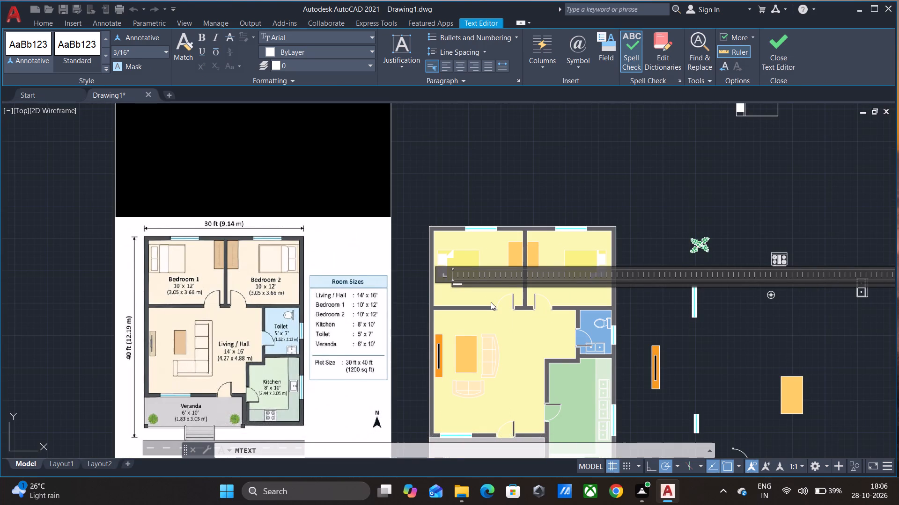
pyautogui.press('space')
pyautogui.press('1')
pyautogui.press('Return')
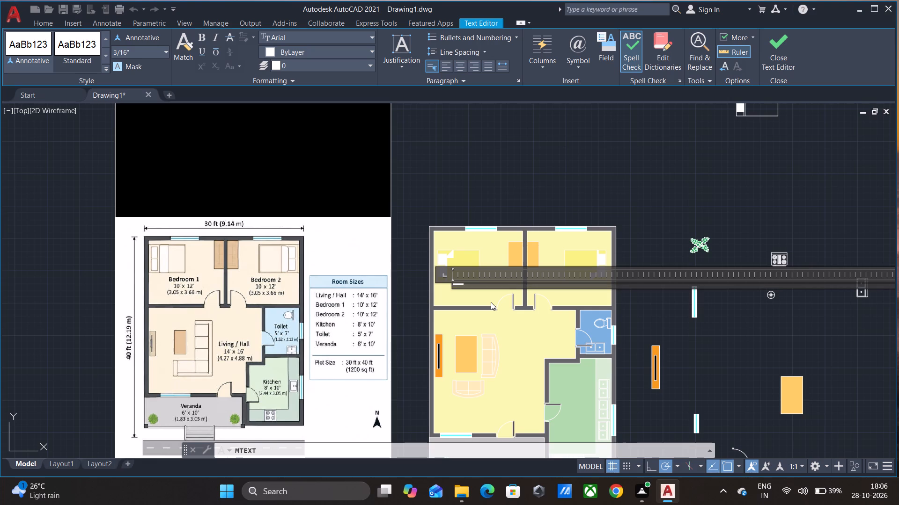
pyautogui.write("10'")
pyautogui.press('x')
pyautogui.write("12'")
pyautogui.click(458, 295)
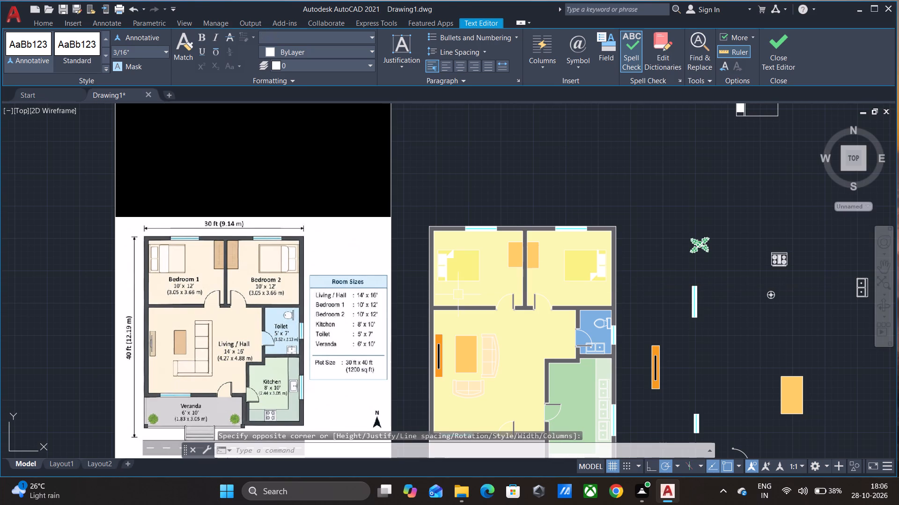
# Set the text height of the BEDROOM 1 label to 8 inches.
pyautogui.scroll(6, 453, 282)
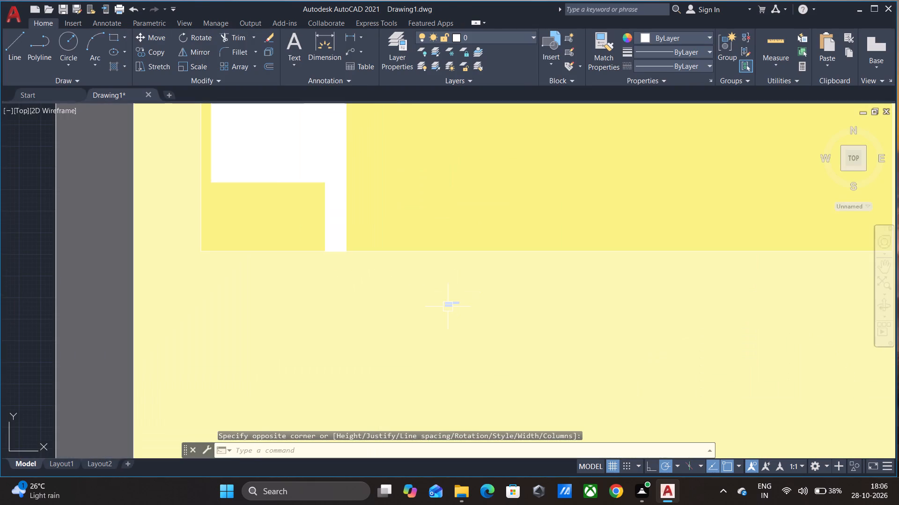
pyautogui.scroll(4, 448, 307)
pyautogui.click(451, 292)
pyautogui.scroll(-4, 450, 292)
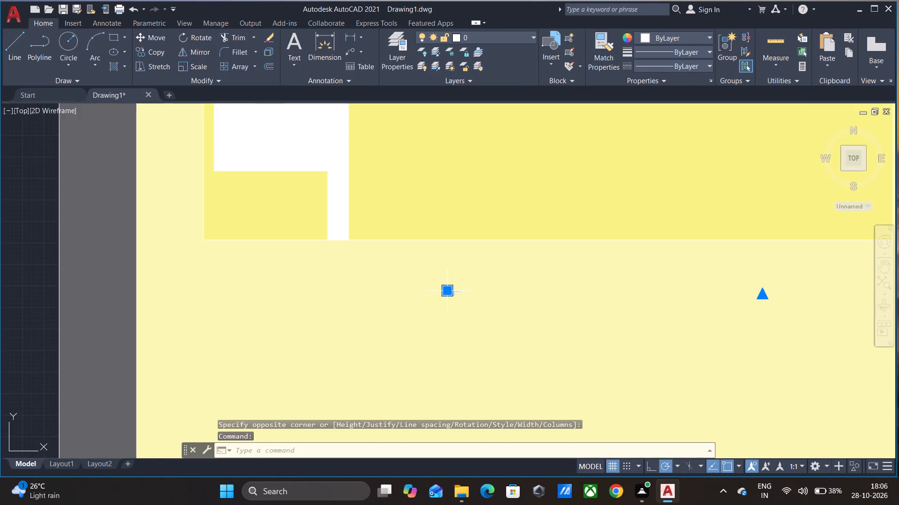
pyautogui.scroll(-2, 450, 292)
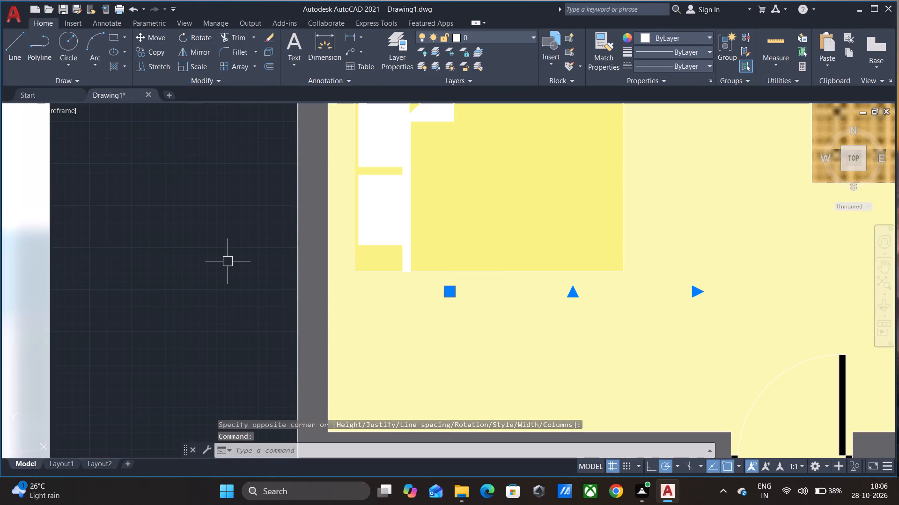
pyautogui.hotkey('ctrl', '1')
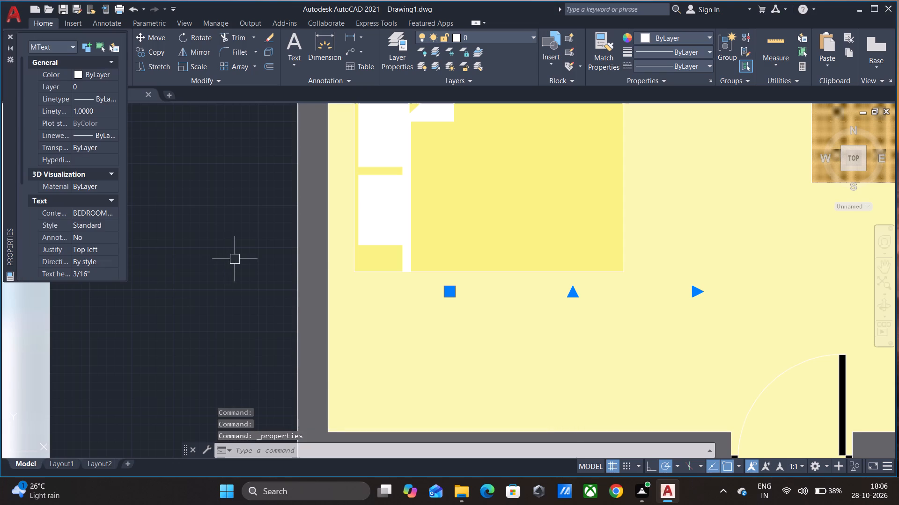
pyautogui.click(103, 271)
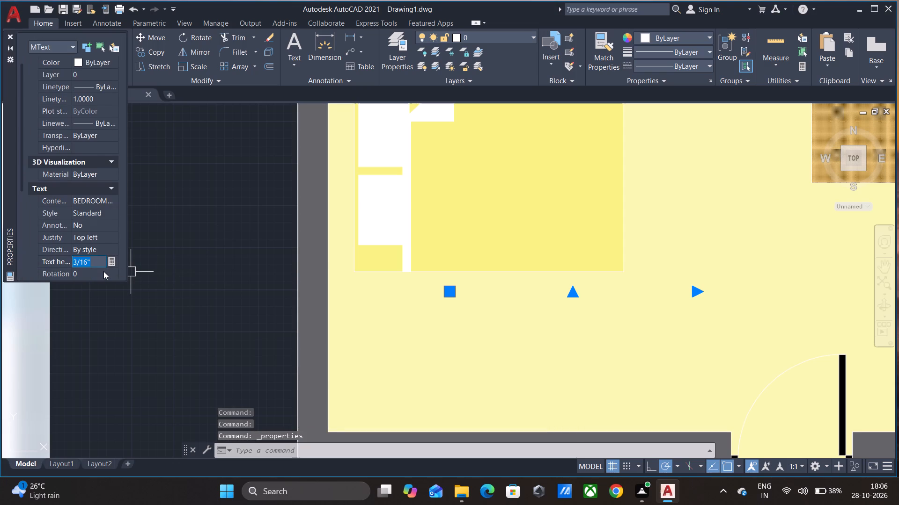
pyautogui.press('BackSpace')
pyautogui.press('8')
pyautogui.press('Return')
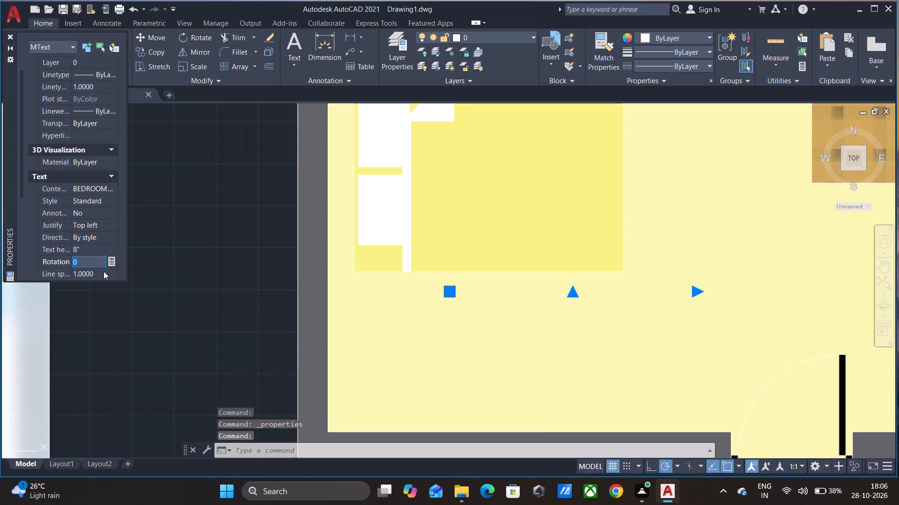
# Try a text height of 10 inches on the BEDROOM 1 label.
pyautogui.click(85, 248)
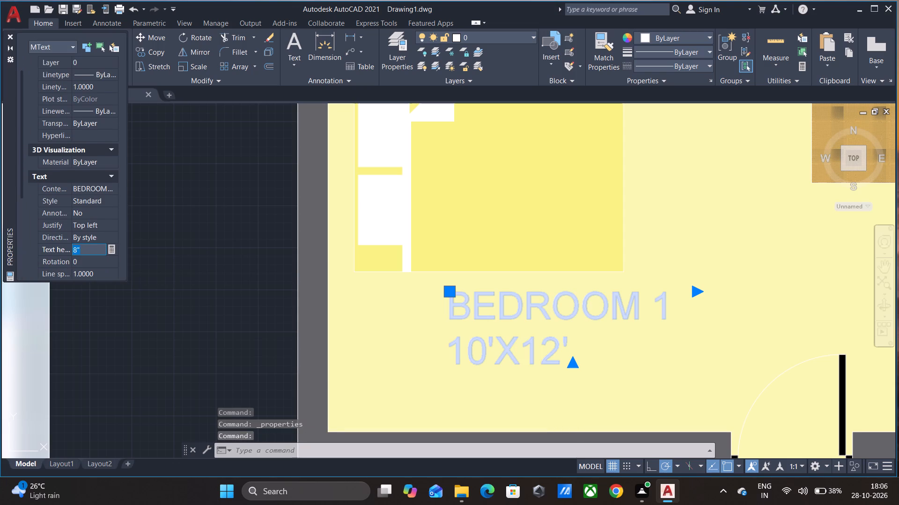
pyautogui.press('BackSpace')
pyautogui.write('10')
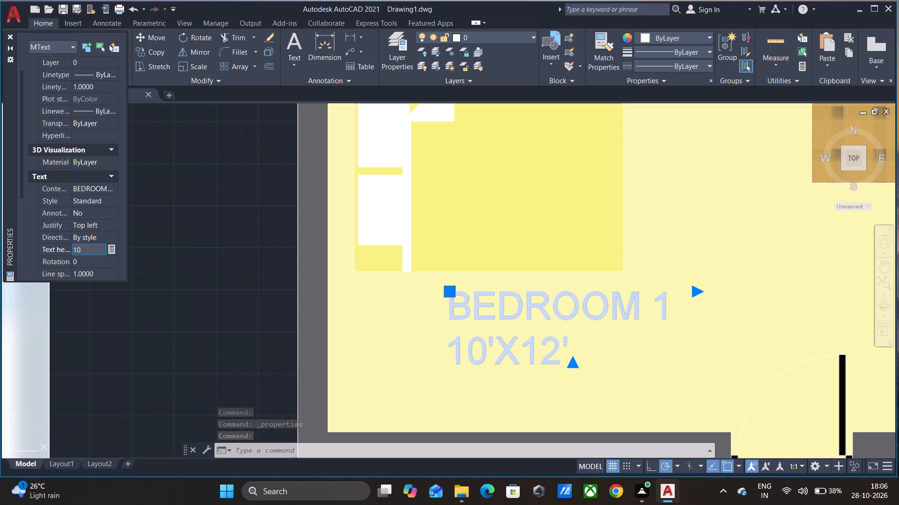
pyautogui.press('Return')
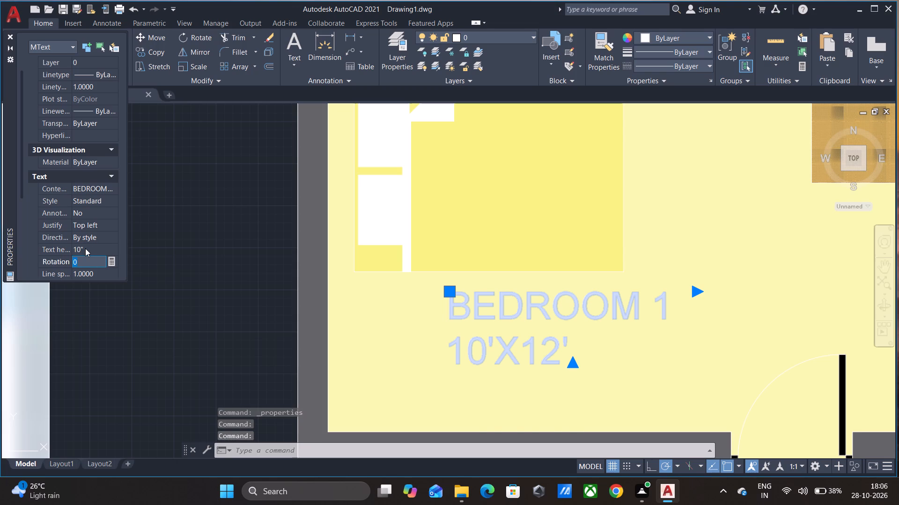
# Set the BEDROOM 1 label's text height to 9 inches.
pyautogui.click(85, 248)
pyautogui.press('BackSpace')
pyautogui.press('9')
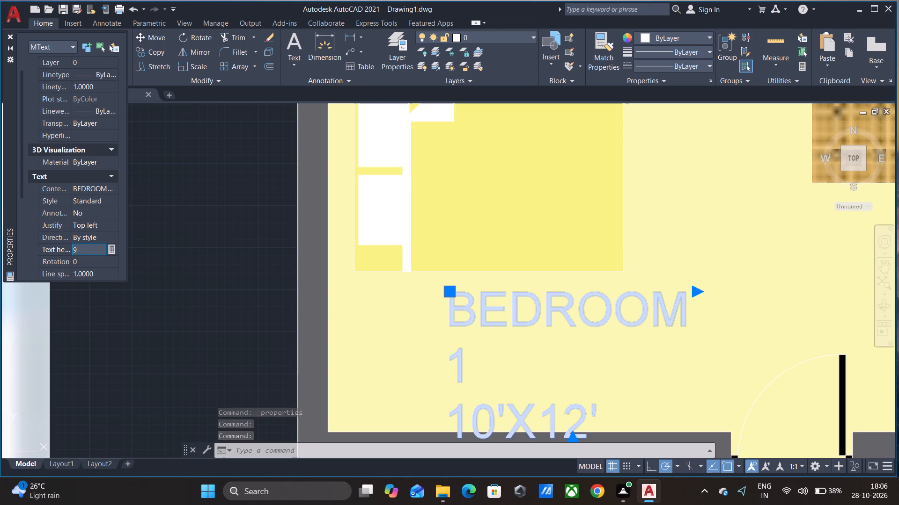
pyautogui.press('Return')
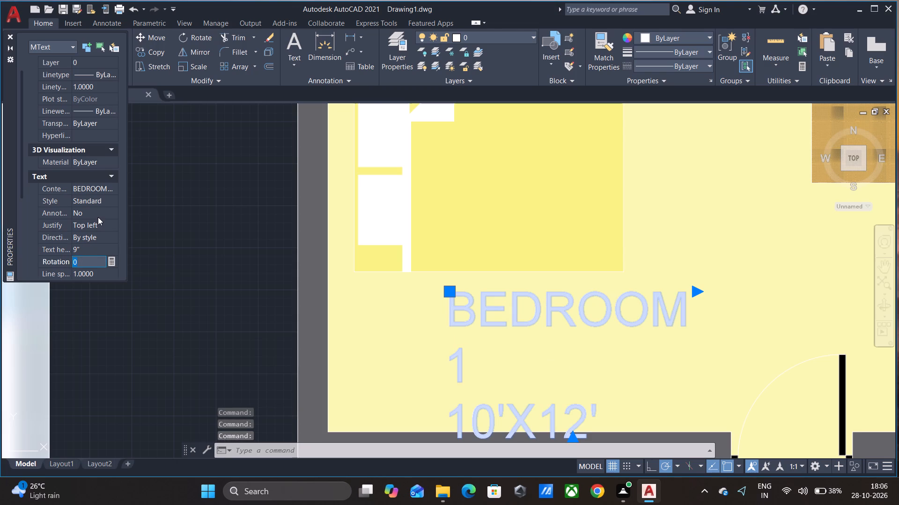
# Change the BEDROOM 1 label's color to black, index color 250.
pyautogui.scroll(-7, 98, 217)
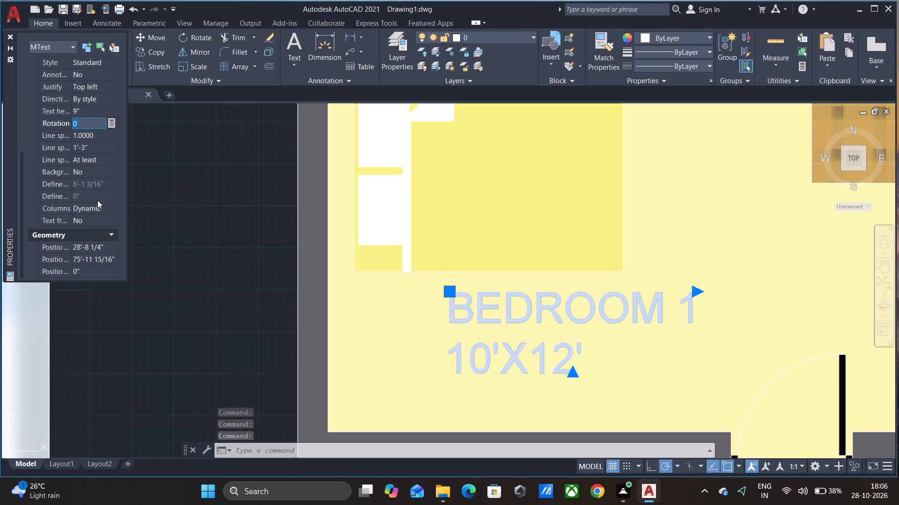
pyautogui.scroll(-3, 50, 238)
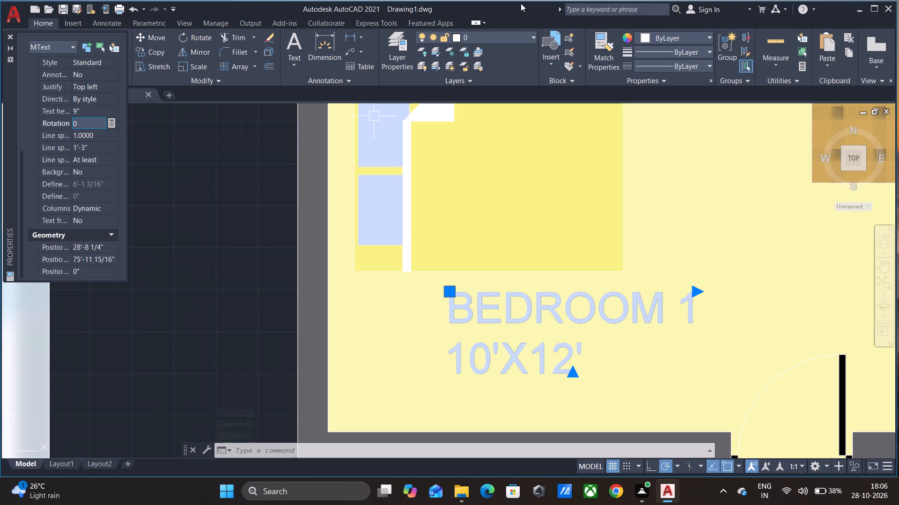
pyautogui.scroll(-4, 20, 195)
pyautogui.scroll(5, 75, 191)
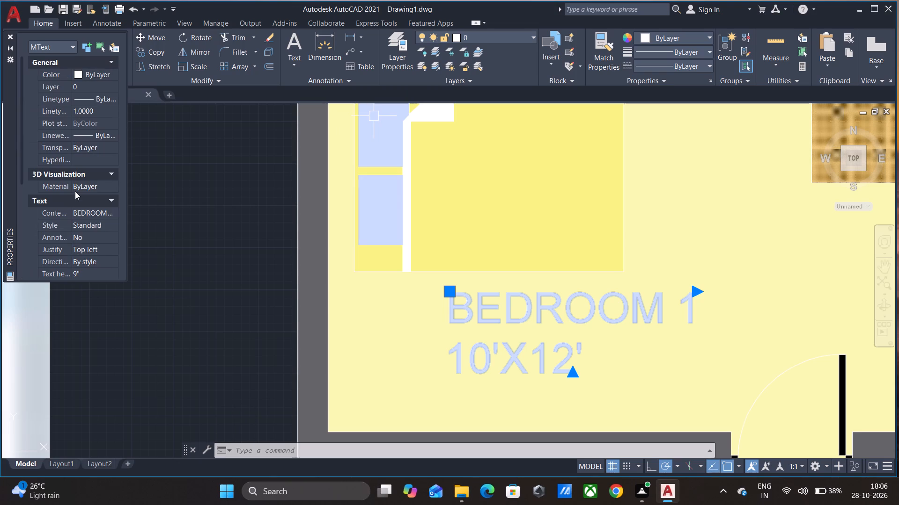
pyautogui.click(77, 75)
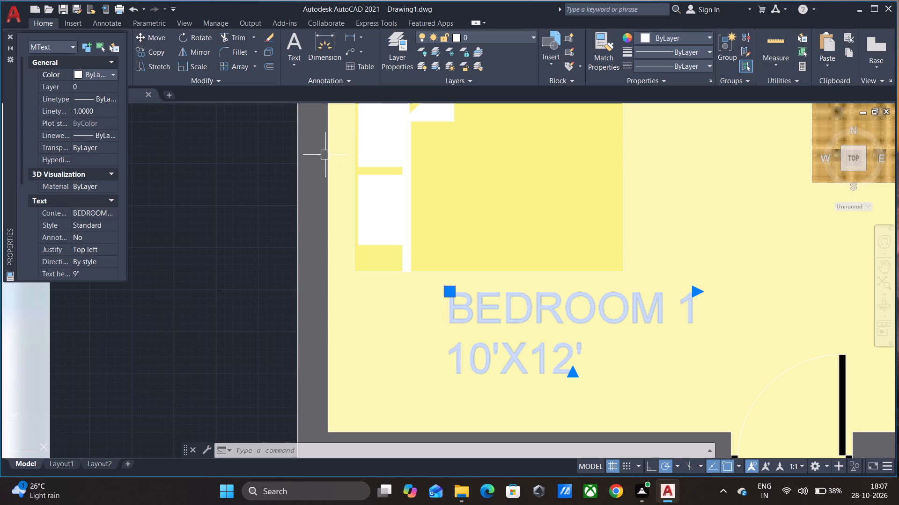
pyautogui.click(78, 72)
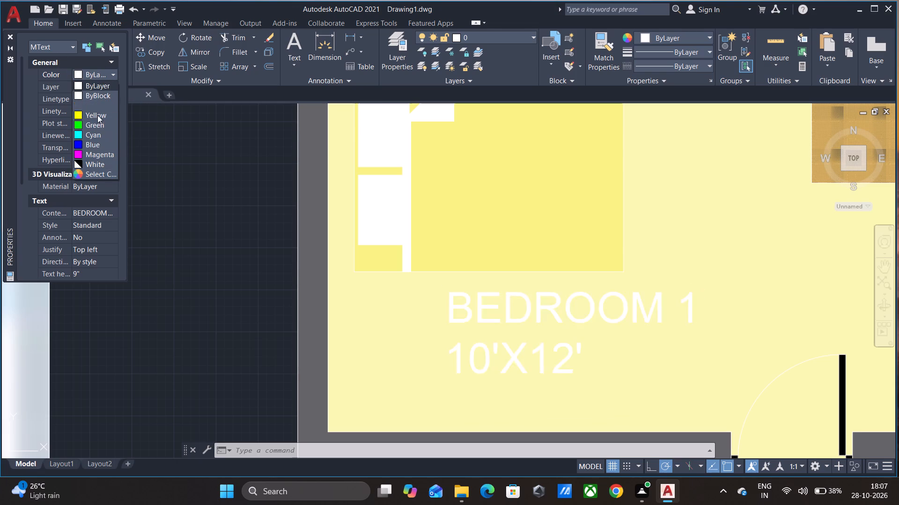
pyautogui.click(102, 170)
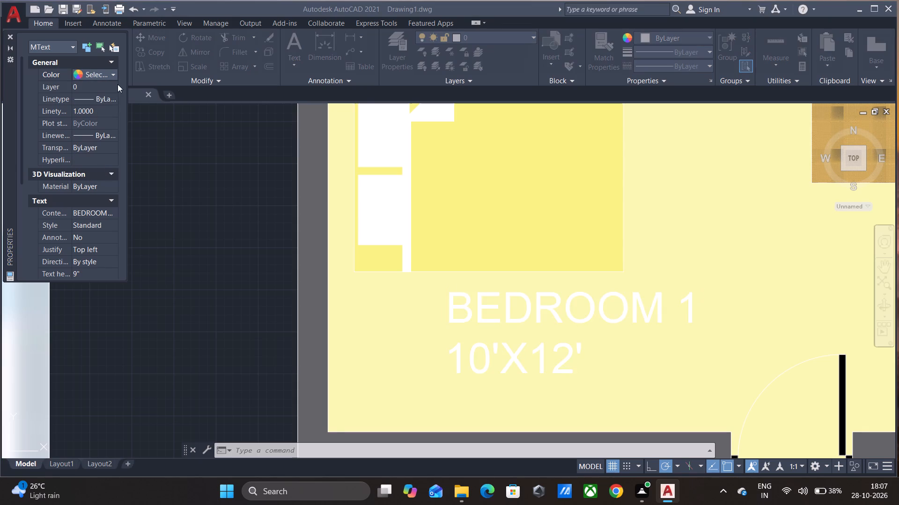
pyautogui.click(349, 282)
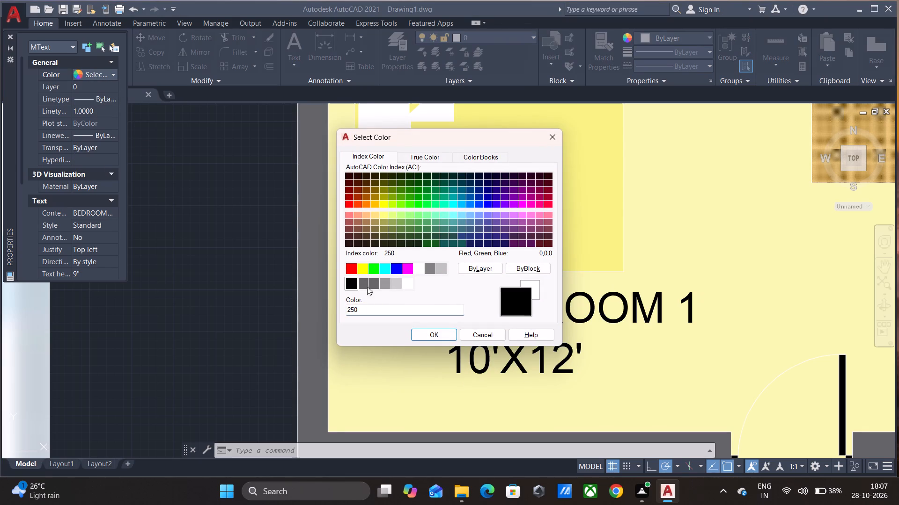
pyautogui.click(426, 333)
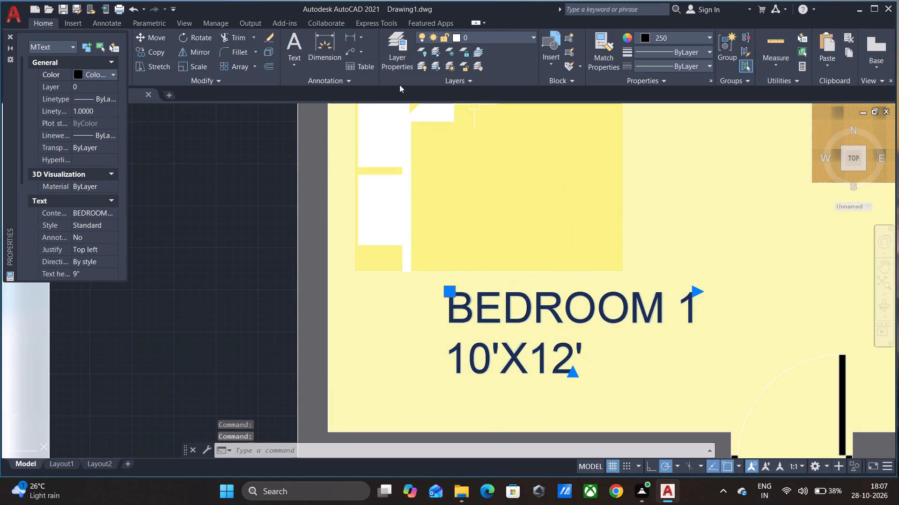
pyautogui.scroll(-1, 134, 168)
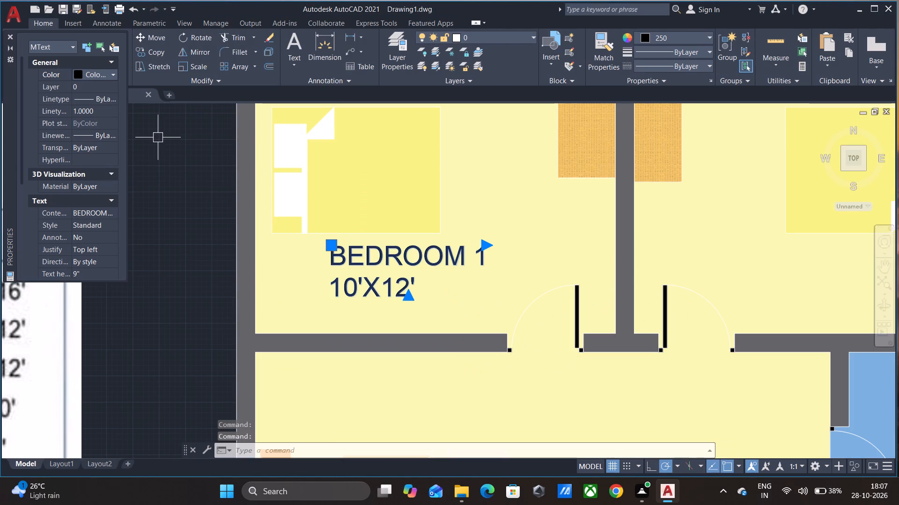
# Deselect the BEDROOM 1 label and close the Properties palette.
pyautogui.press('Escape')
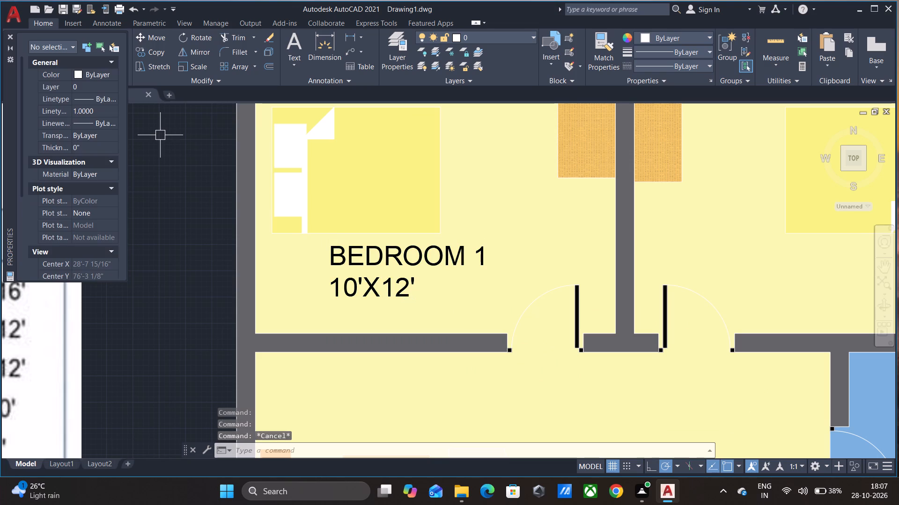
pyautogui.click(7, 38)
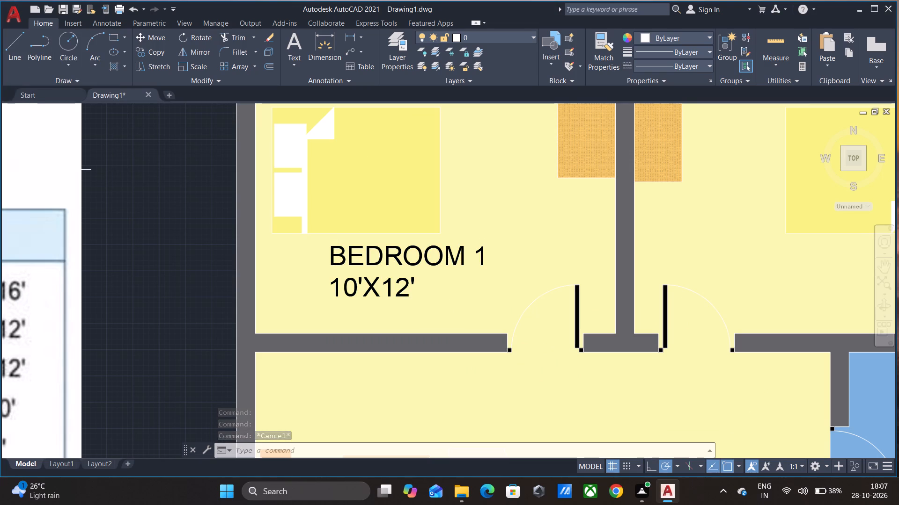
# Add a multiline text label below the bed in Bedroom 2 reading BEDROOM 2 with 10'X12' on the second line.
pyautogui.press('t')
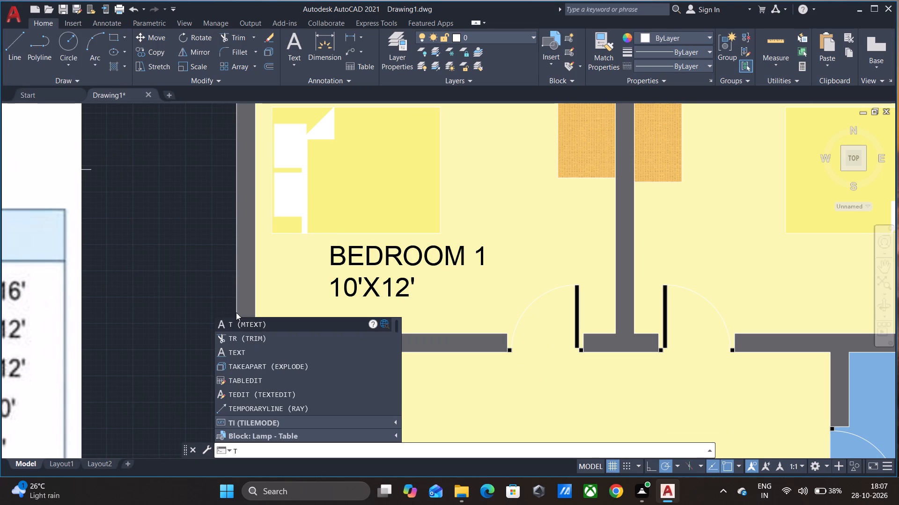
pyautogui.click(239, 324)
pyautogui.scroll(-3, 240, 320)
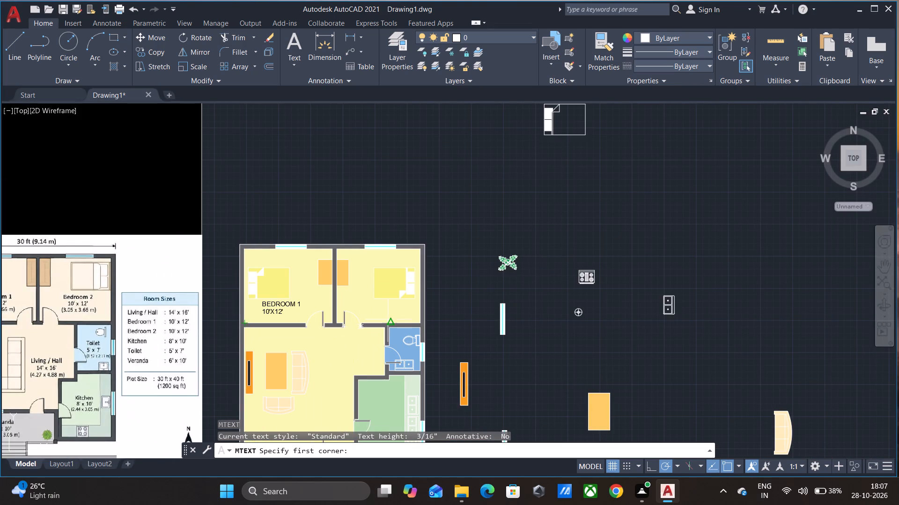
pyautogui.scroll(3, 388, 304)
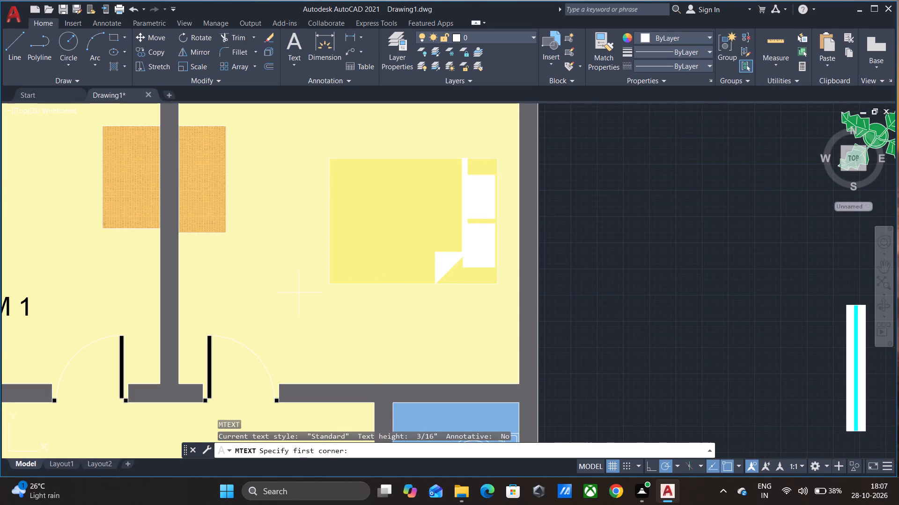
pyautogui.click(298, 292)
pyautogui.click(499, 374)
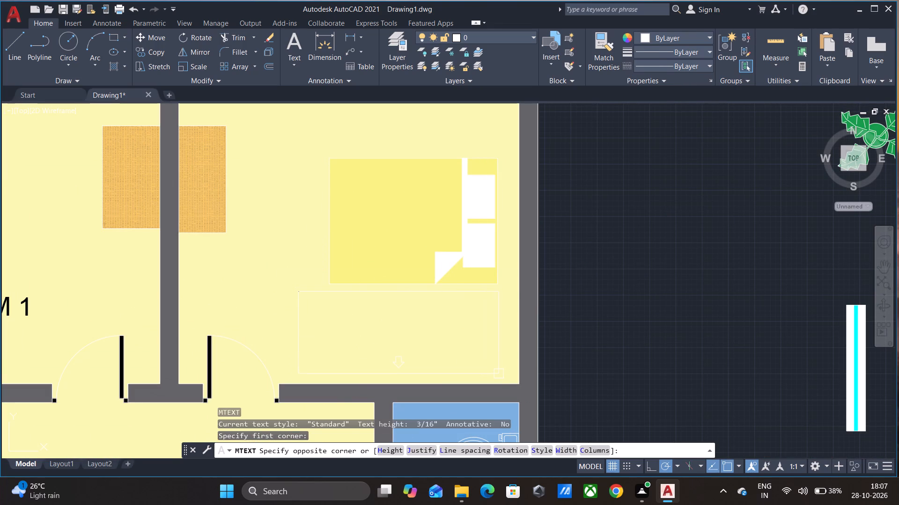
pyautogui.scroll(-3, 499, 374)
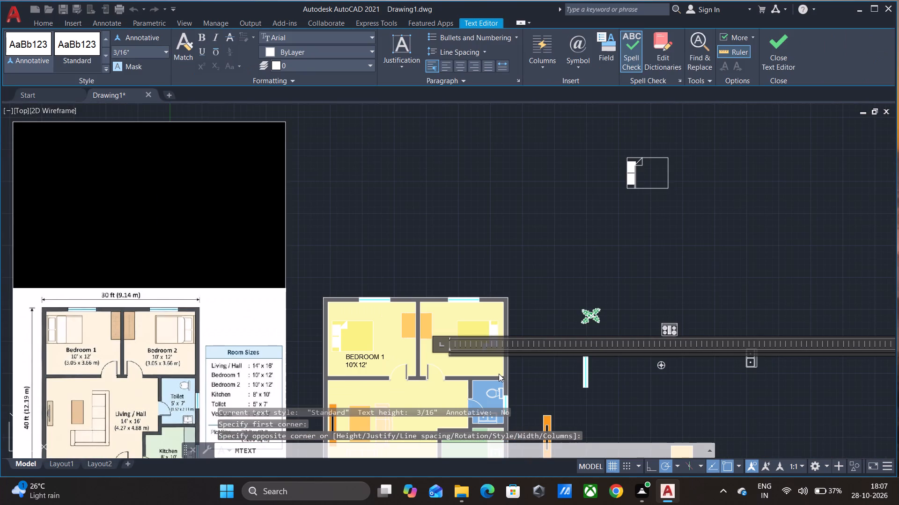
pyautogui.write('BED')
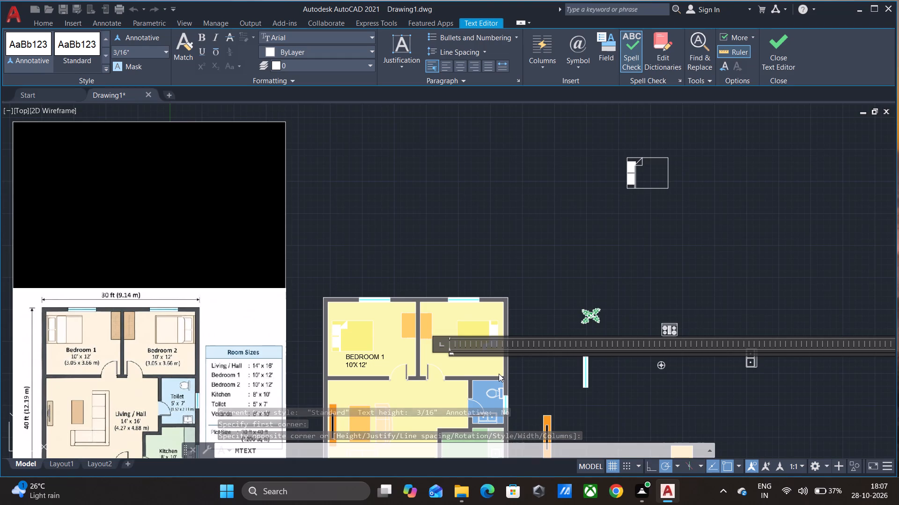
pyautogui.scroll(2, 499, 374)
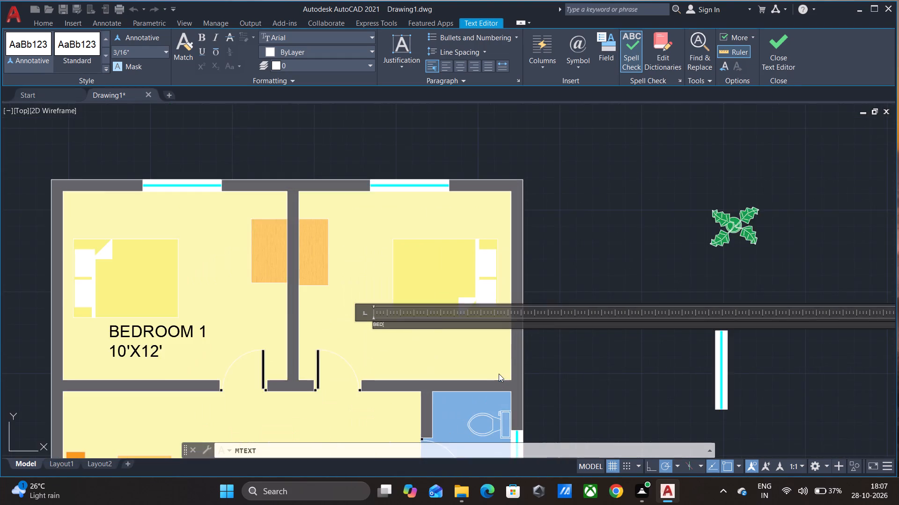
pyautogui.scroll(1, 499, 374)
pyautogui.scroll(-3, 499, 374)
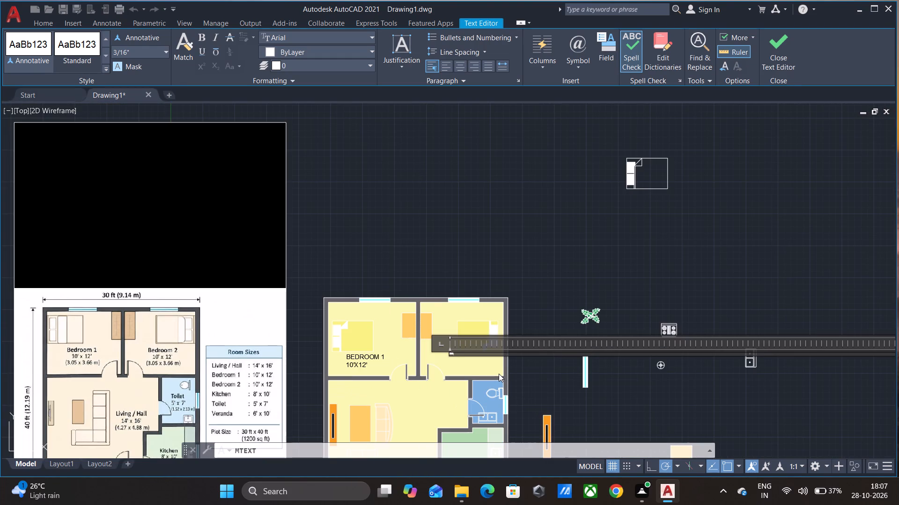
pyautogui.write('ROOM')
pyautogui.press('space')
pyautogui.write('2')
pyautogui.press('Return')
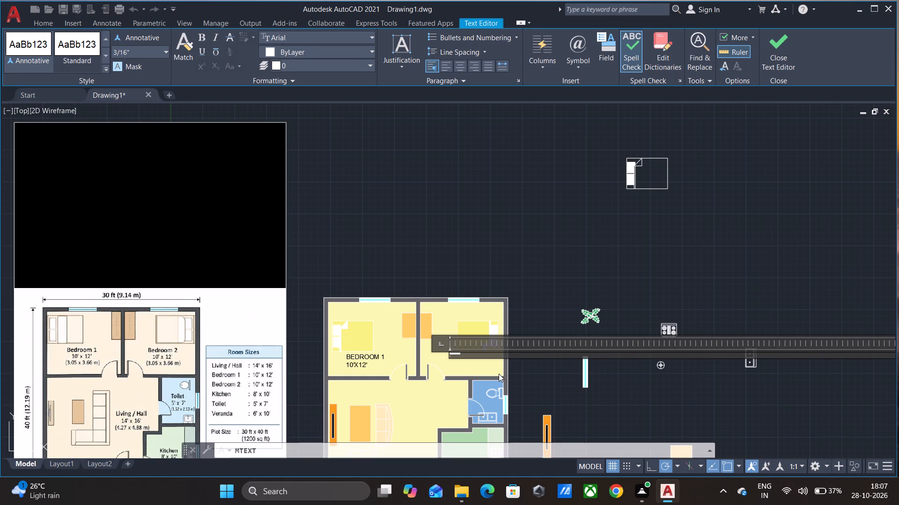
pyautogui.write("10'")
pyautogui.press('x')
pyautogui.write("12'")
pyautogui.scroll(3, 499, 374)
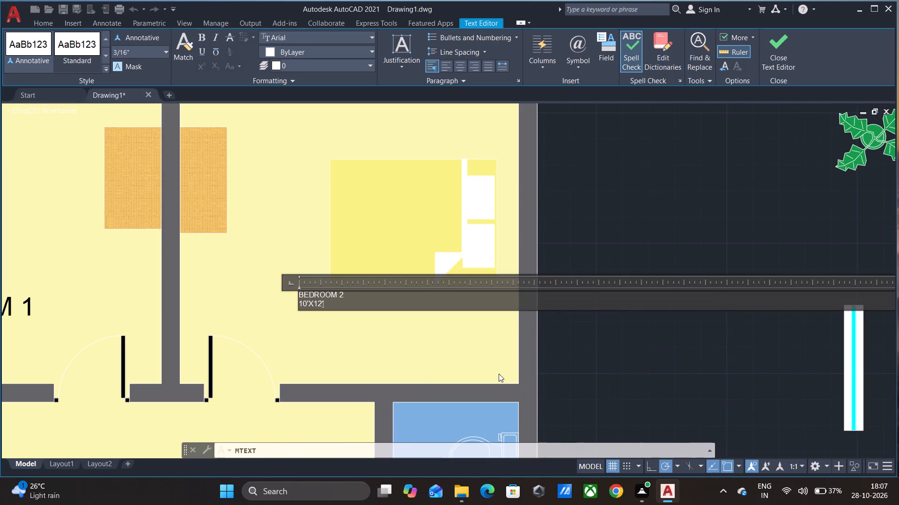
pyautogui.scroll(-2, 499, 374)
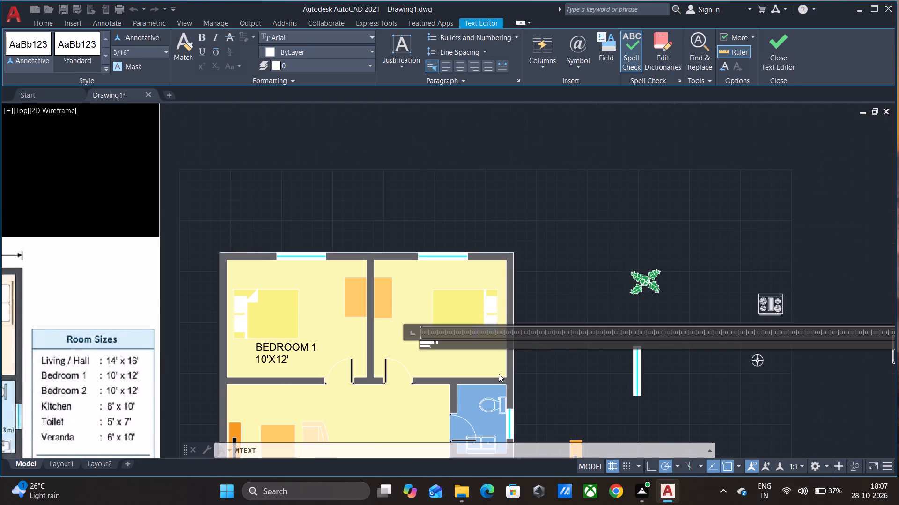
pyautogui.click(539, 378)
# Add a multiline text label in the open area of the living room reading LIVING/HALL with 14'X16' on the second line.
pyautogui.scroll(4, 447, 350)
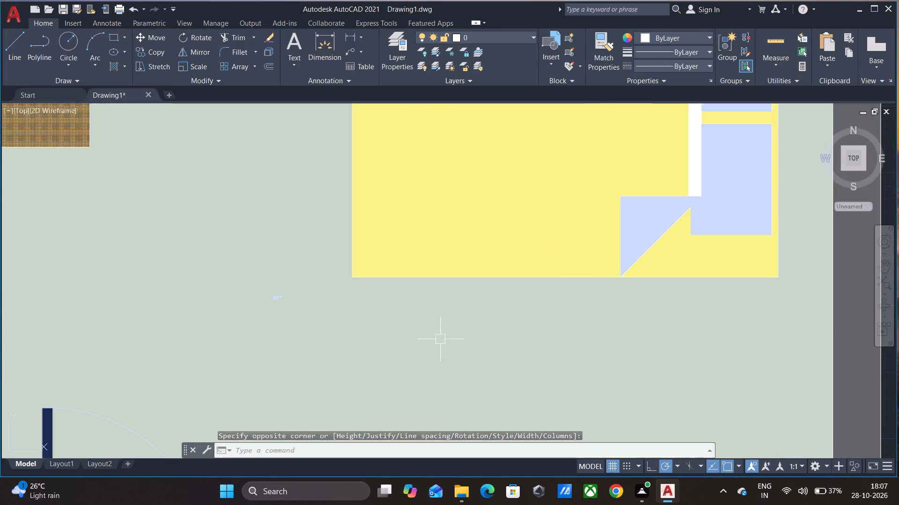
pyautogui.scroll(-4, 338, 303)
pyautogui.scroll(-2, 268, 364)
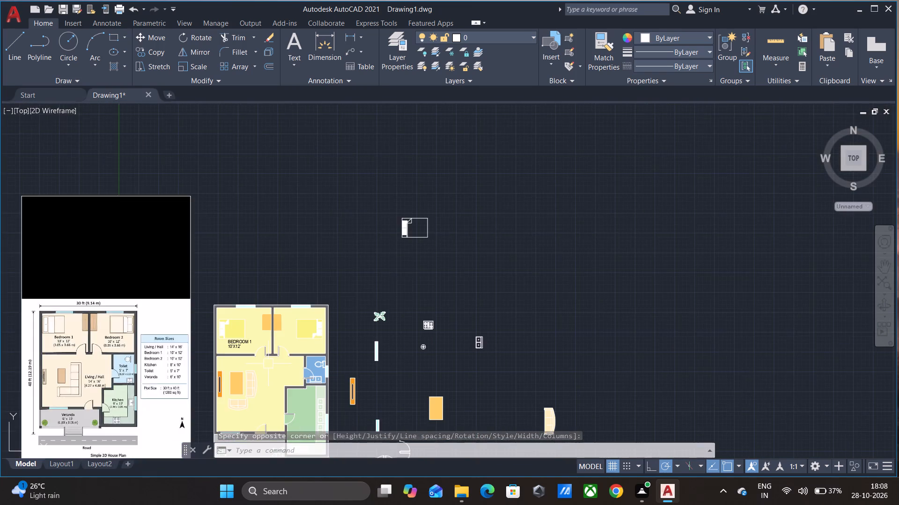
pyautogui.moveTo(268, 364); pyautogui.dragTo(305, 318, button='middle')
pyautogui.middleClick(305, 318)
pyautogui.scroll(3, 305, 344)
pyautogui.moveTo(305, 344); pyautogui.dragTo(447, 308, button='middle')
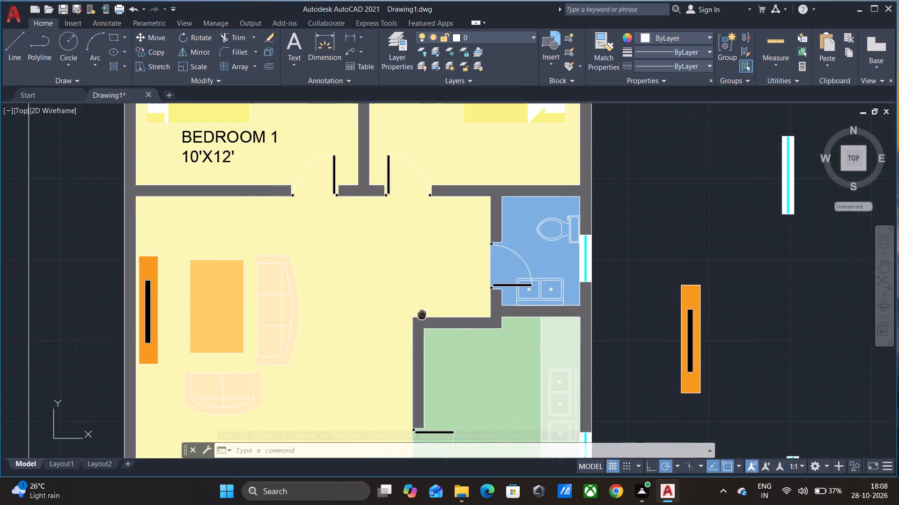
pyautogui.moveTo(447, 308); pyautogui.dragTo(479, 299, button='middle')
pyautogui.scroll(-2, 479, 299)
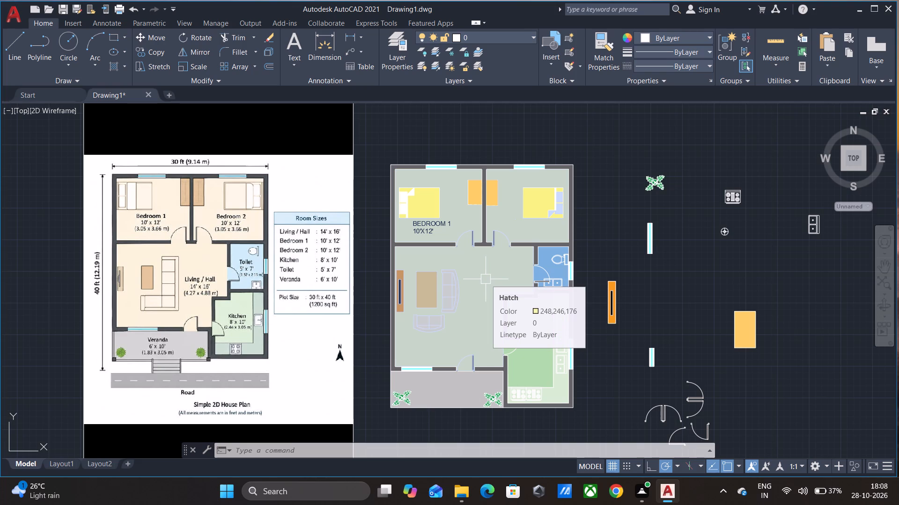
pyautogui.press('space')
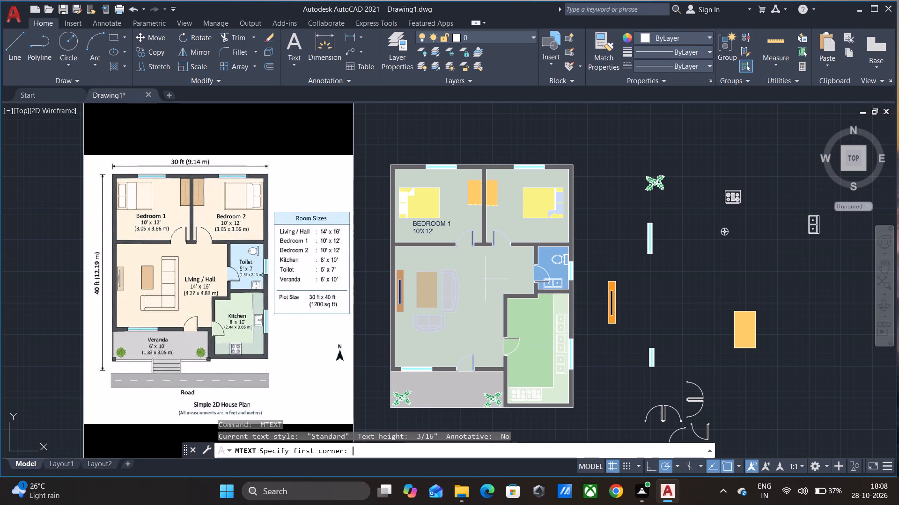
pyautogui.scroll(1, 481, 281)
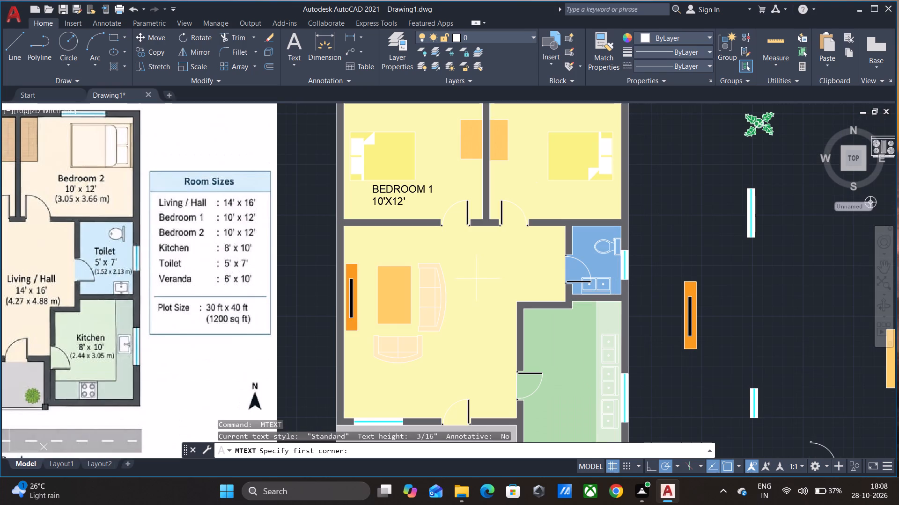
pyautogui.click(450, 238)
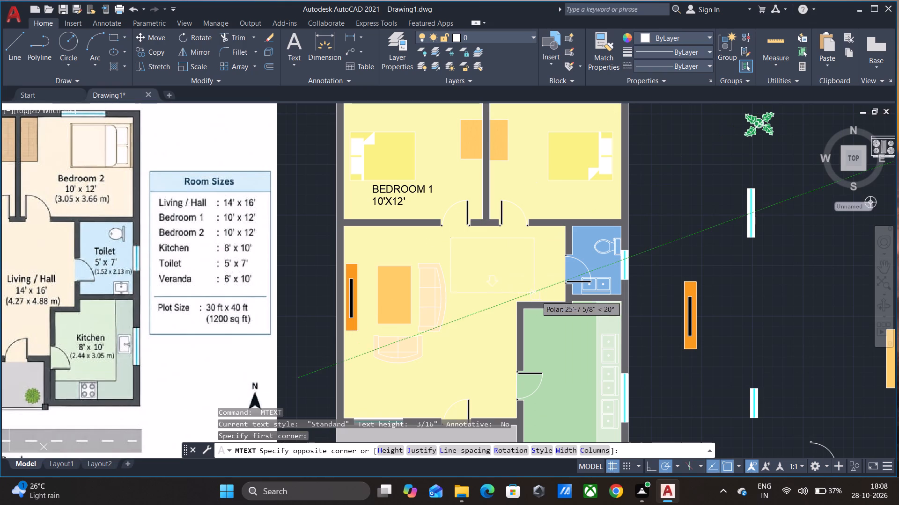
pyautogui.click(556, 295)
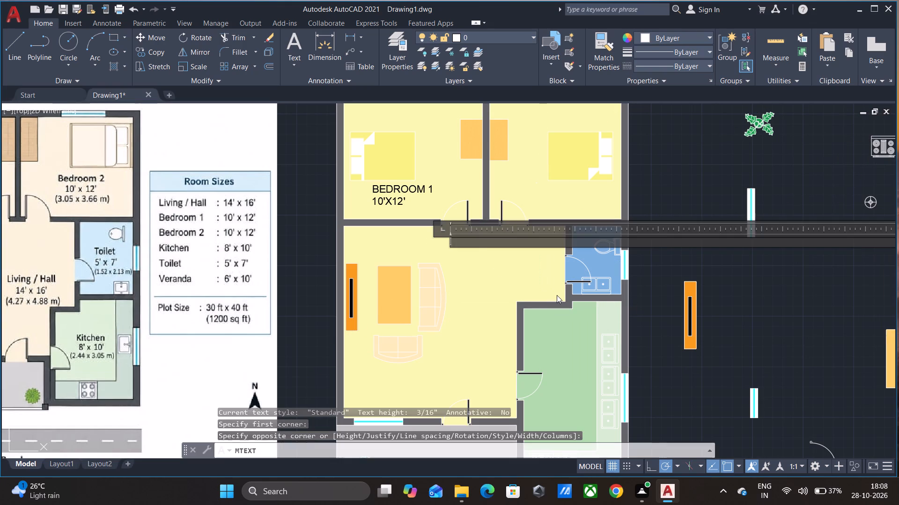
pyautogui.scroll(-2, 557, 295)
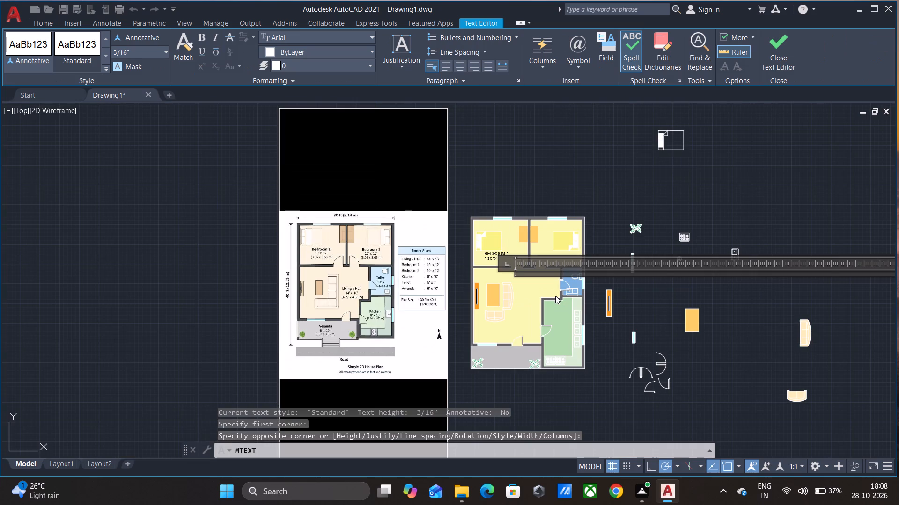
pyautogui.write('LIVING')
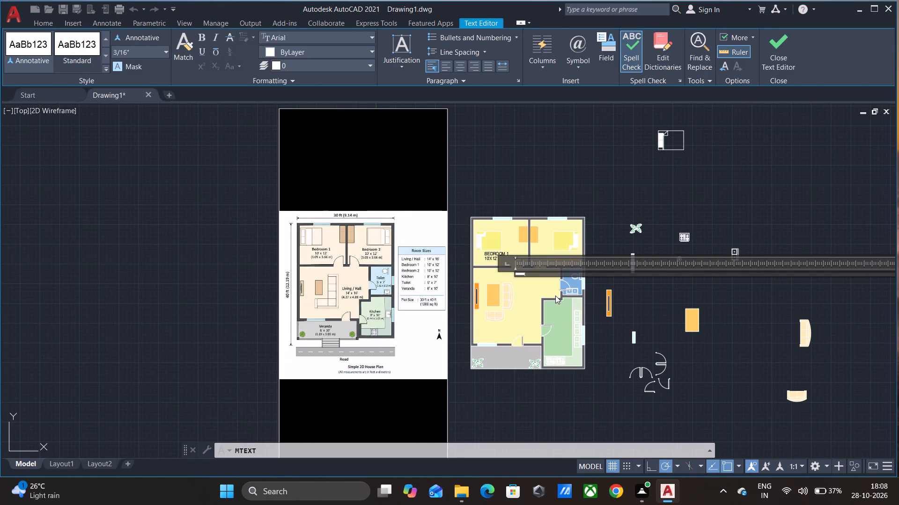
pyautogui.press('/')
pyautogui.write('HALL')
pyautogui.press('Return')
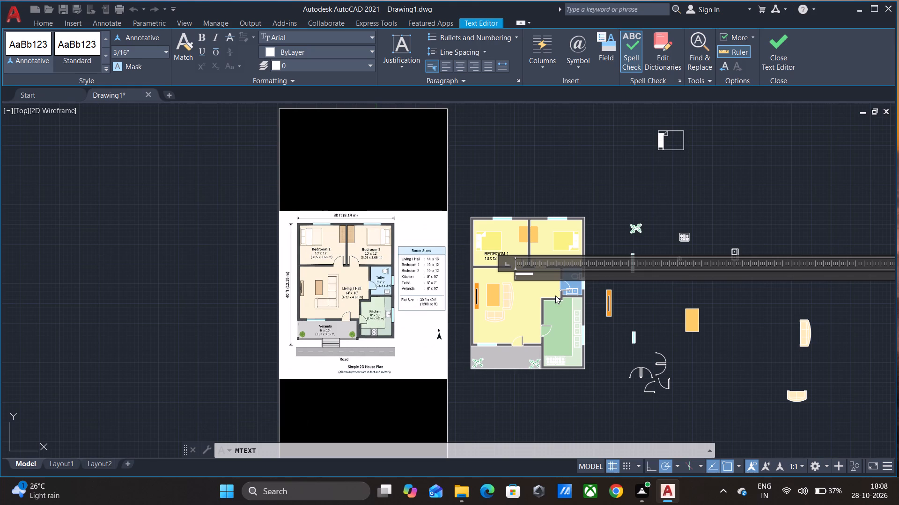
pyautogui.write("14'")
pyautogui.press('c')
pyautogui.press('BackSpace')
pyautogui.press('x')
pyautogui.write("16'")
pyautogui.rightClick(637, 320)
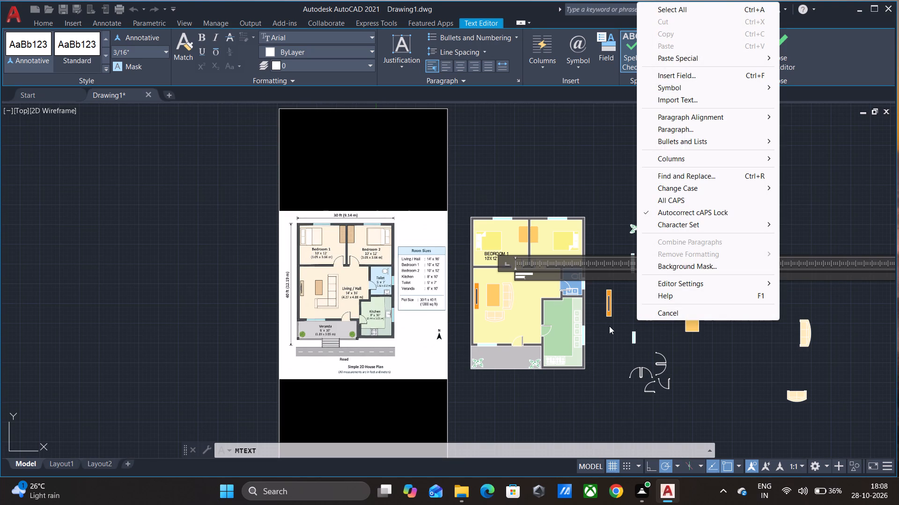
pyautogui.click(629, 320)
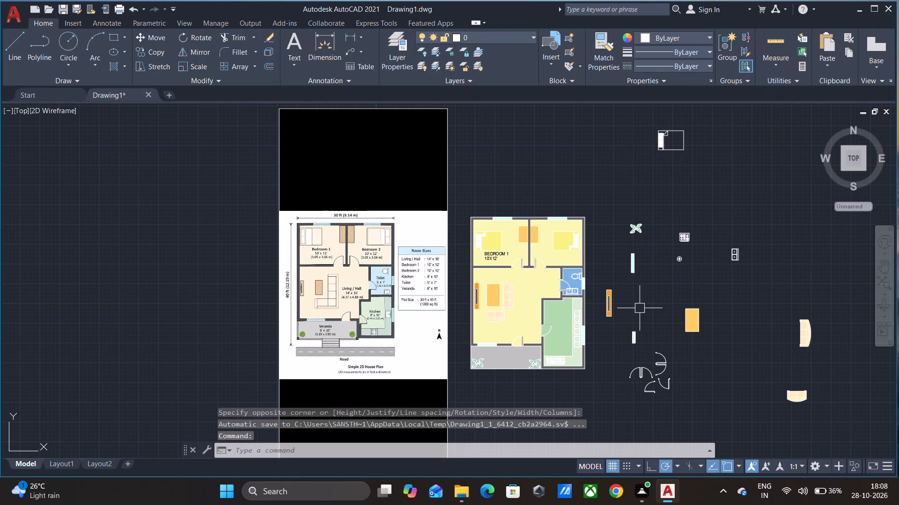
# Add a multiline text label inside the toilet room reading TOILET with 5'X7' on the second line.
pyautogui.press('space')
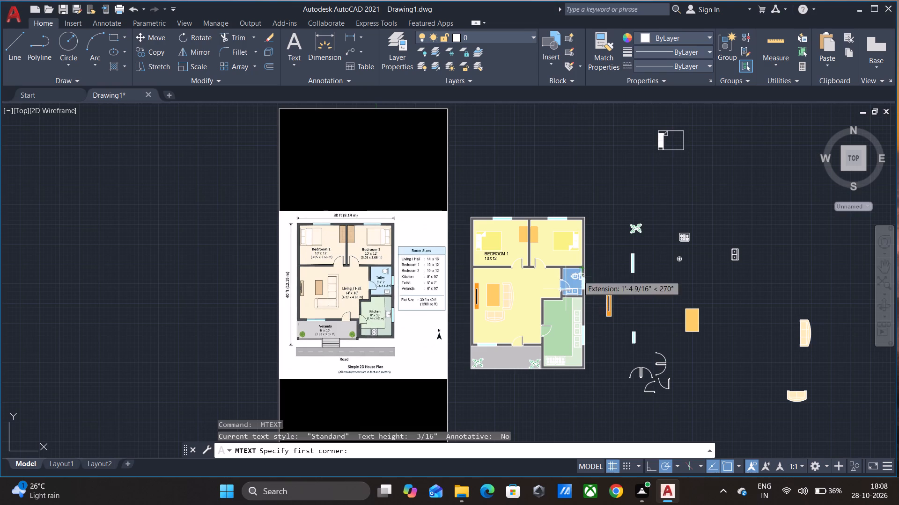
pyautogui.scroll(4, 566, 289)
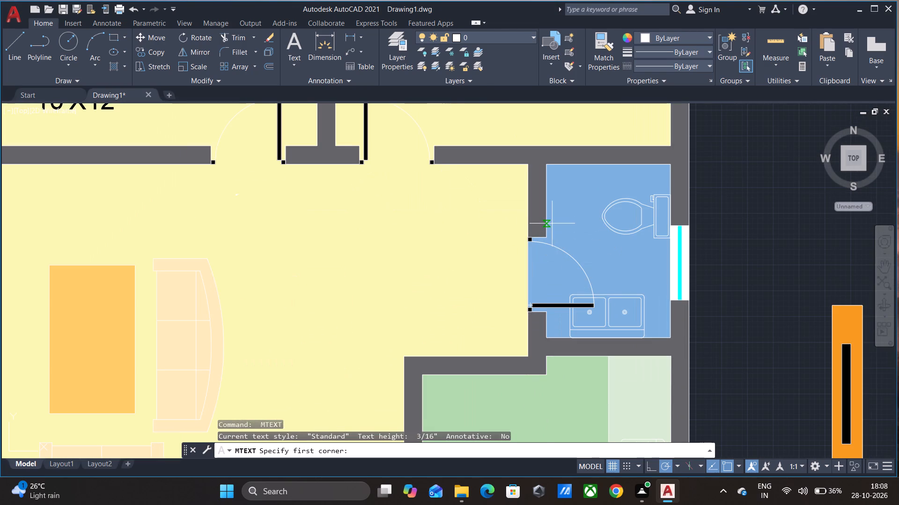
pyautogui.click(553, 224)
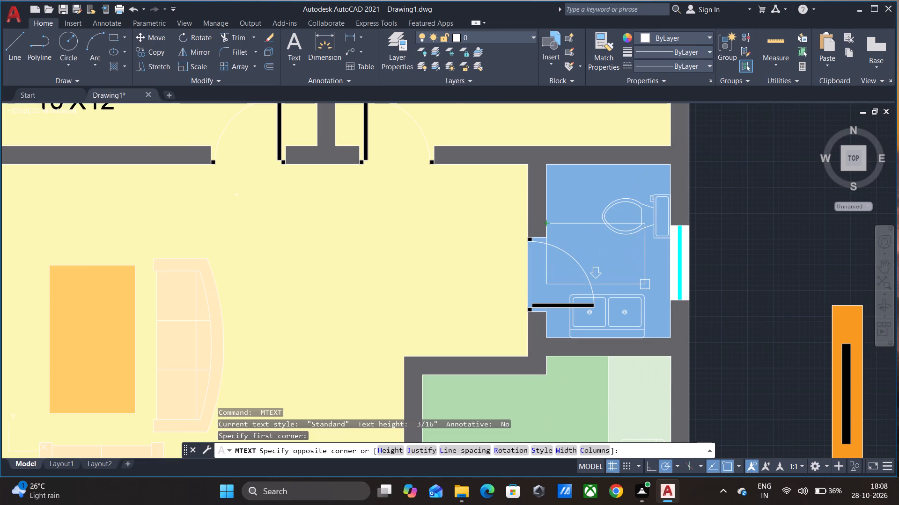
pyautogui.click(645, 284)
pyautogui.scroll(-3, 650, 286)
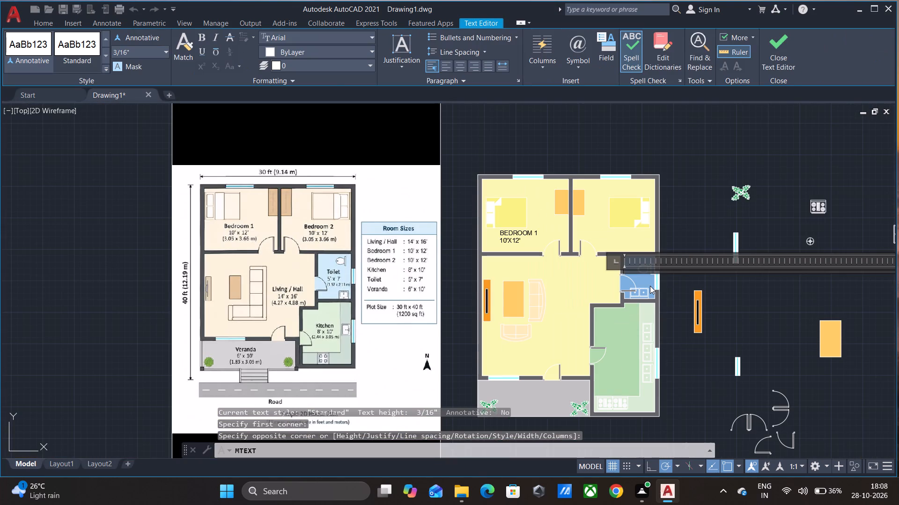
pyautogui.write('TOILET')
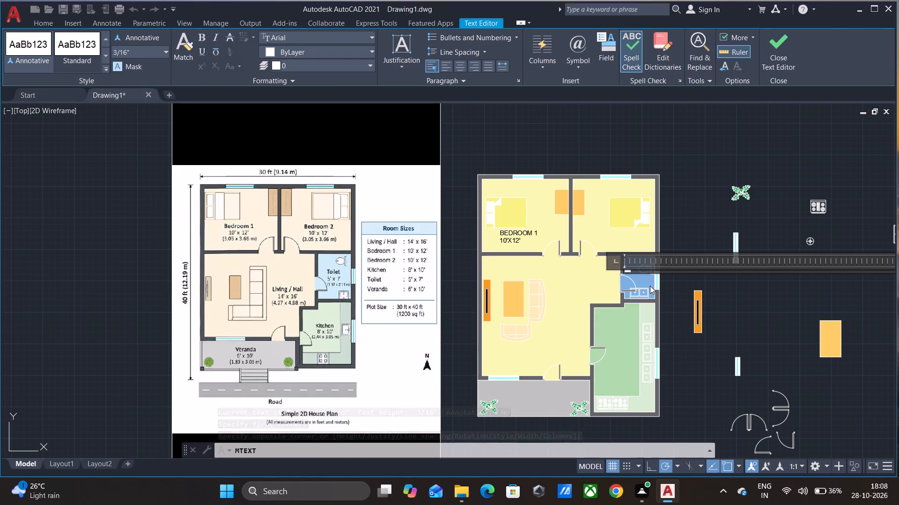
pyautogui.press('Return')
pyautogui.write("5'")
pyautogui.press('x')
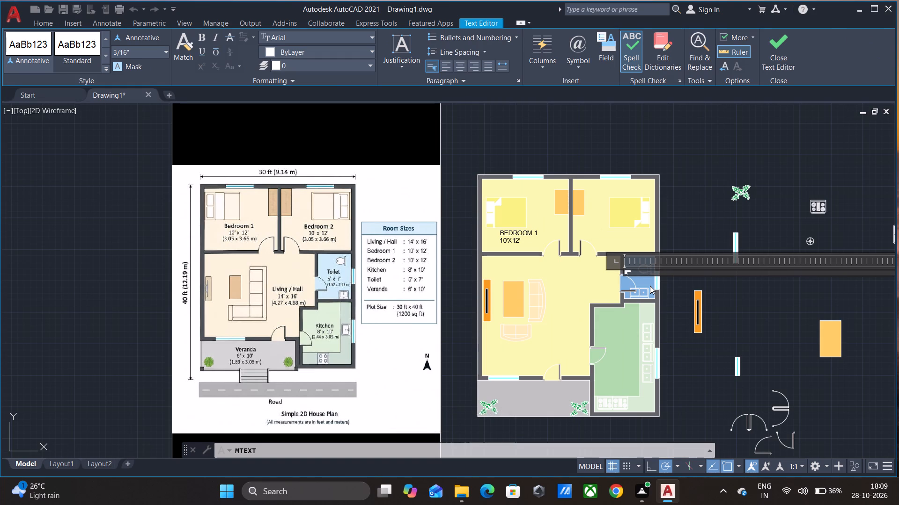
pyautogui.press('7')
pyautogui.press("'")
pyautogui.click(666, 293)
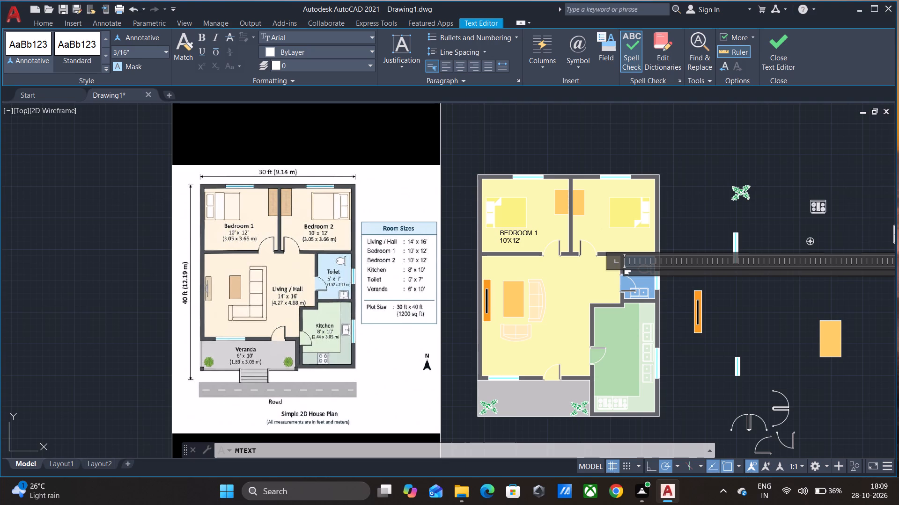
# Add a multiline text label in the upper part of the kitchen reading KITCHEN with 8'X10' on the second line.
pyautogui.press('space')
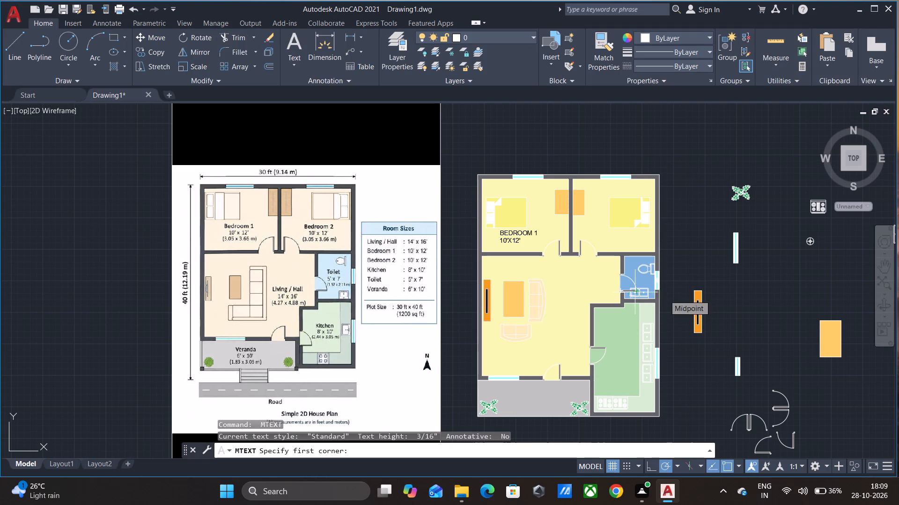
pyautogui.click(598, 313)
pyautogui.click(636, 346)
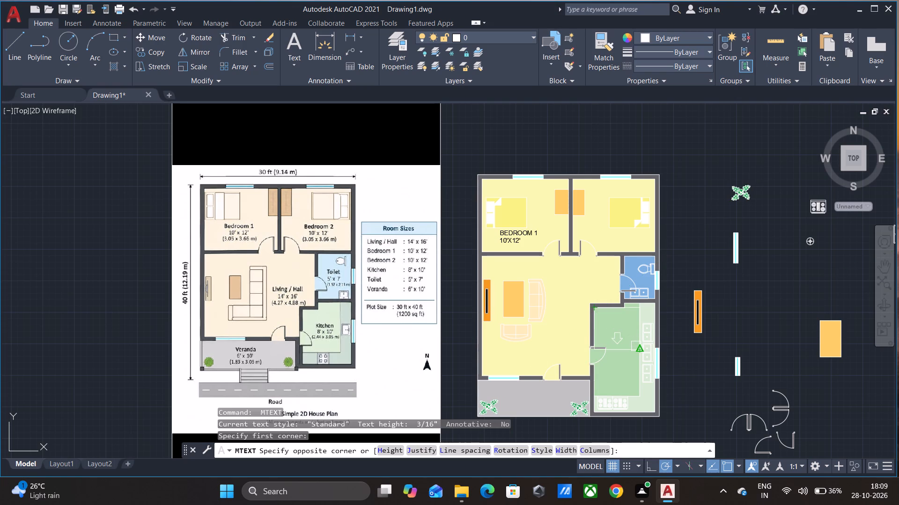
pyautogui.write('KITCHEN')
pyautogui.press('Return')
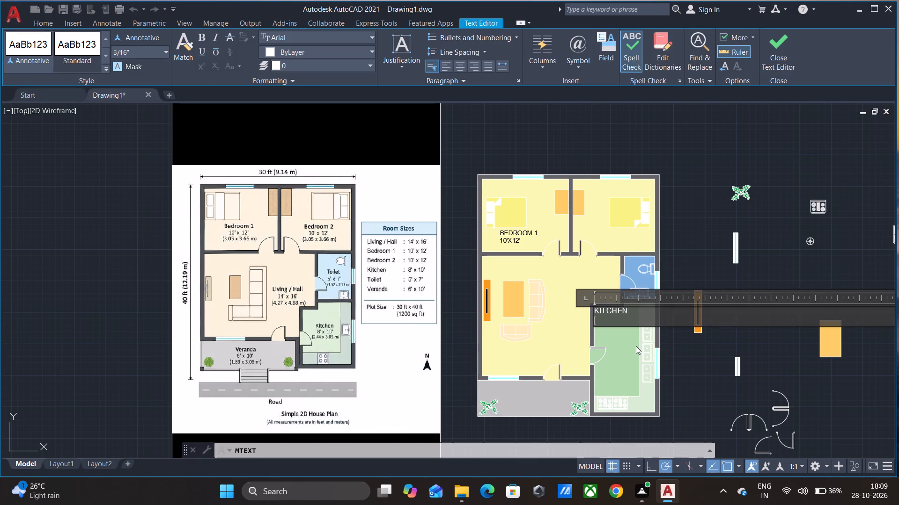
pyautogui.write("8'")
pyautogui.press('x')
pyautogui.write("10'")
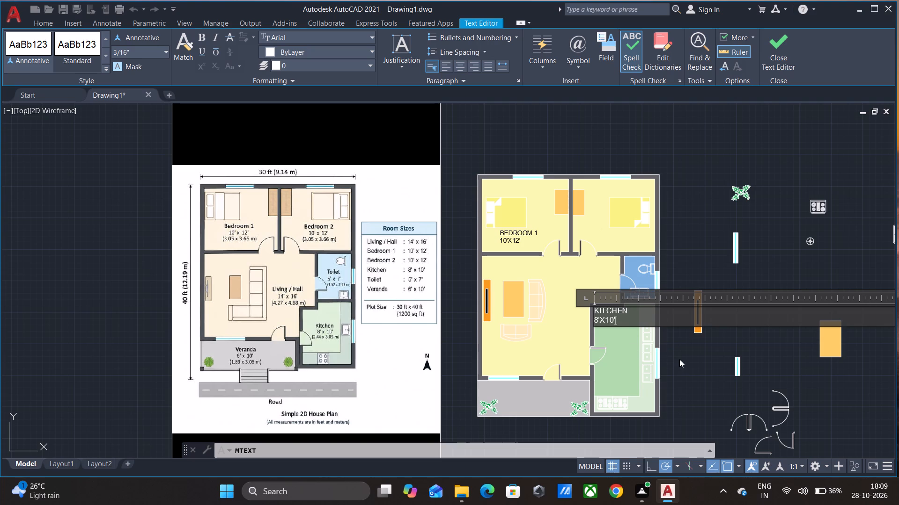
pyautogui.click(678, 359)
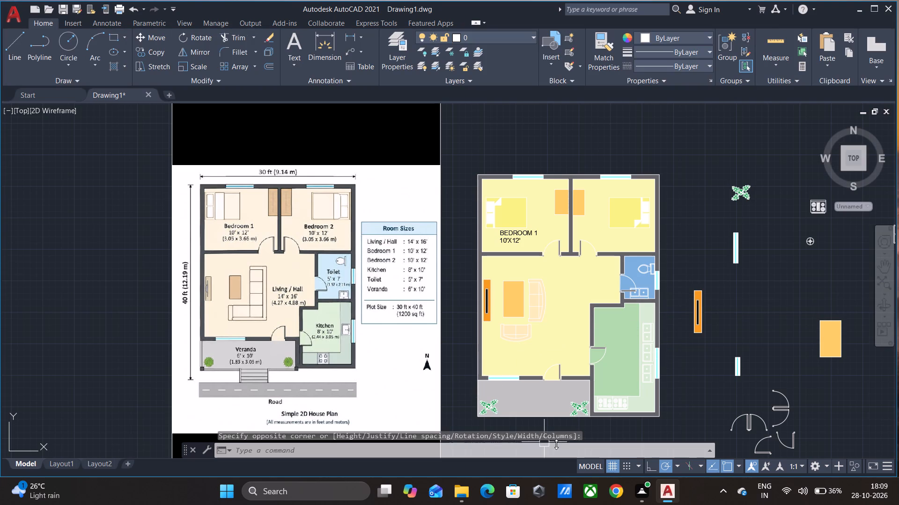
# Add a multiline text label on the veranda between the plants reading VERANDA with 6'X10' on the second line.
pyautogui.press('space')
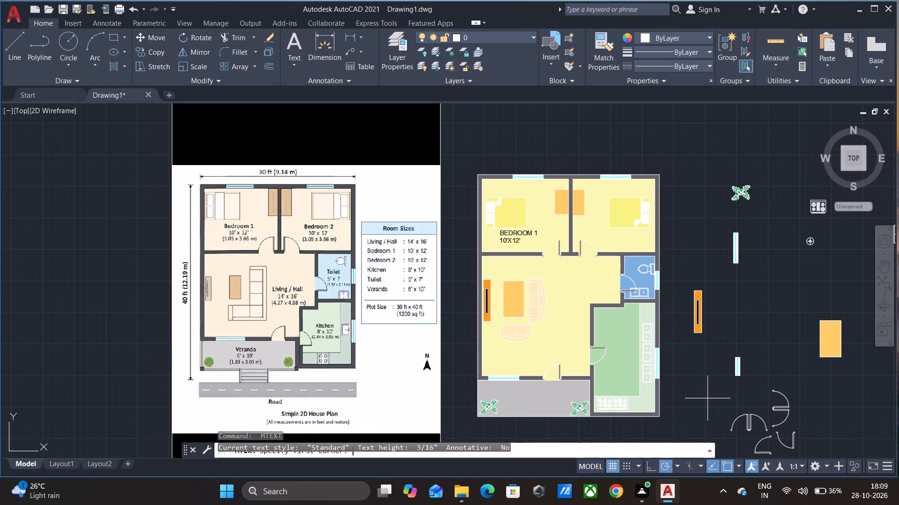
pyautogui.scroll(3, 503, 395)
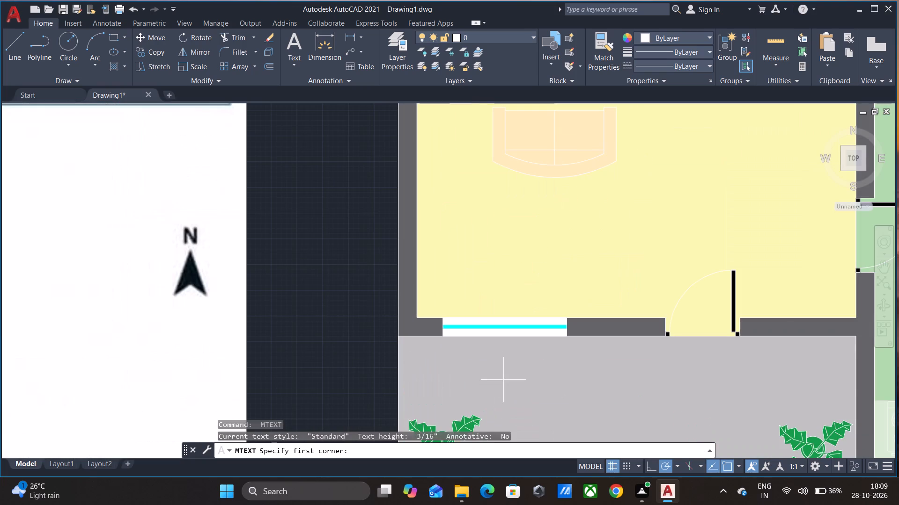
pyautogui.click(503, 360)
pyautogui.scroll(-2, 605, 413)
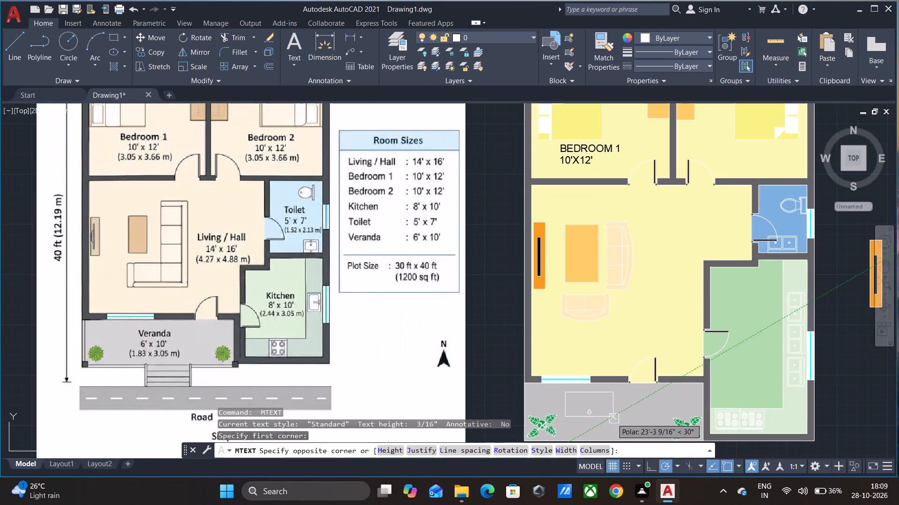
pyautogui.click(659, 434)
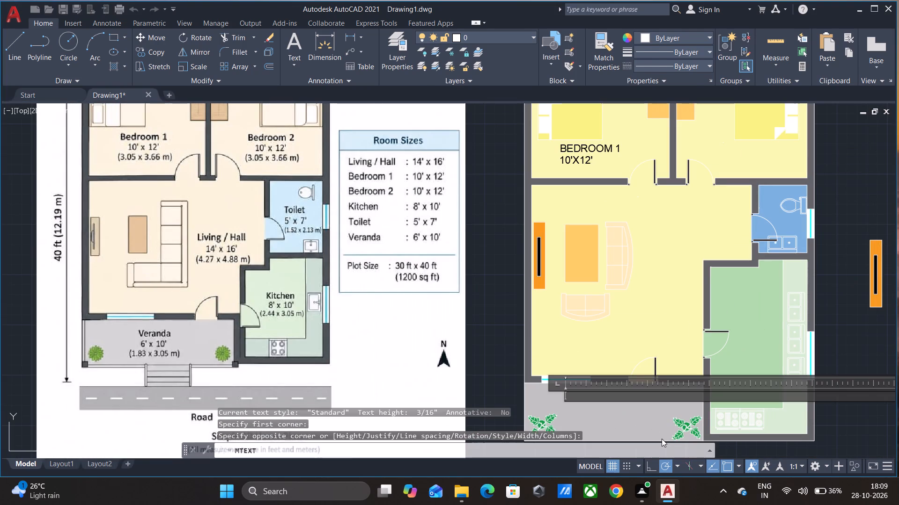
pyautogui.write('VERA')
pyautogui.write('NDA')
pyautogui.press('Return')
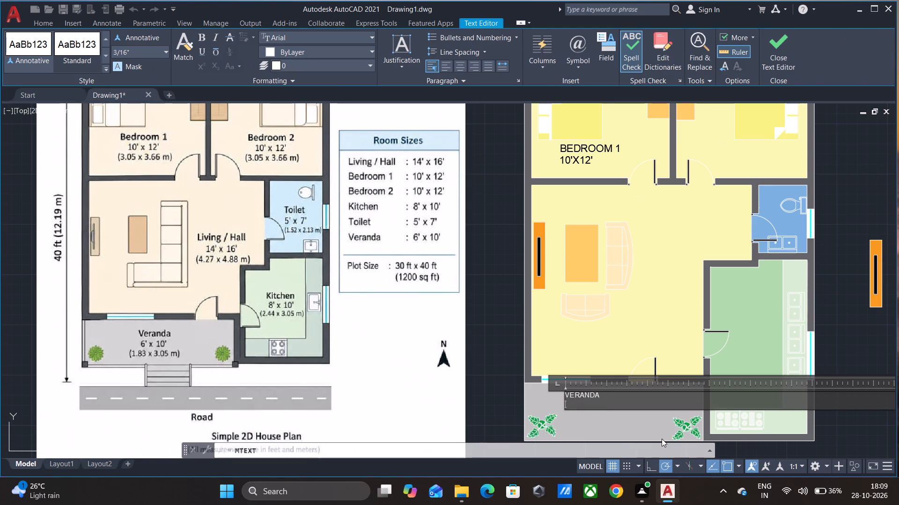
pyautogui.write("6'")
pyautogui.press('x')
pyautogui.write("10'")
pyautogui.click(631, 413)
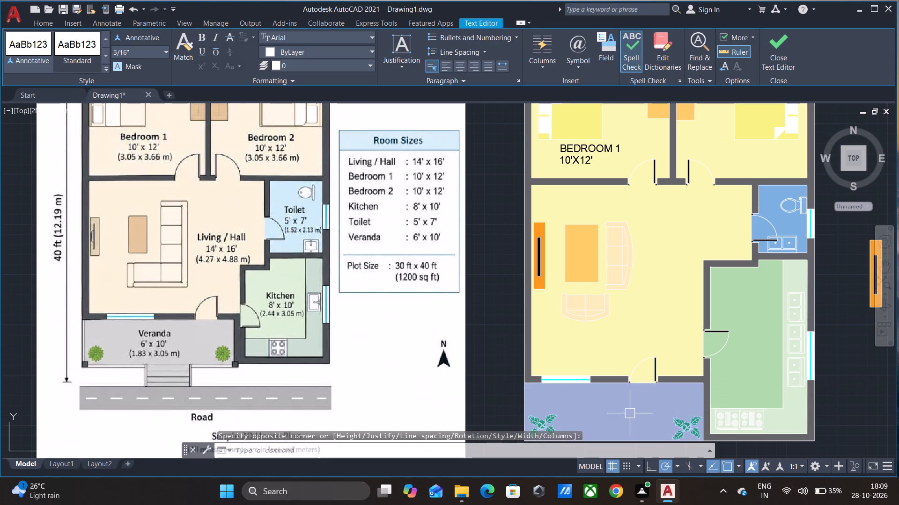
# Set the VERANDA label's text height to 8 in its properties.
pyautogui.scroll(4, 564, 399)
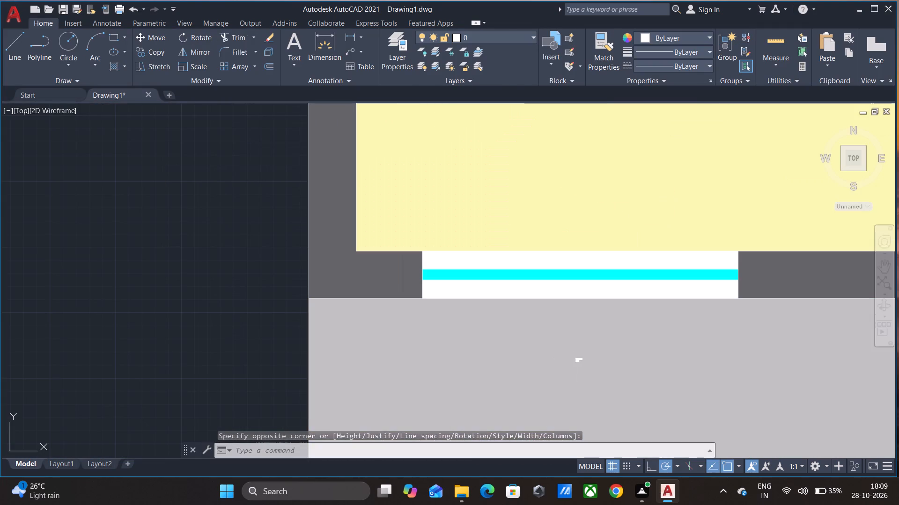
pyautogui.click(578, 358)
pyautogui.scroll(-4, 578, 358)
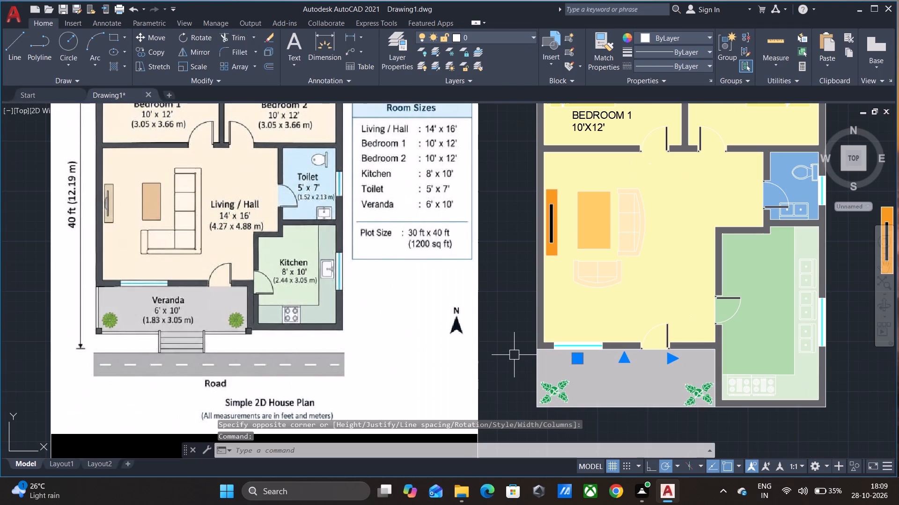
pyautogui.hotkey('ctrl', '1')
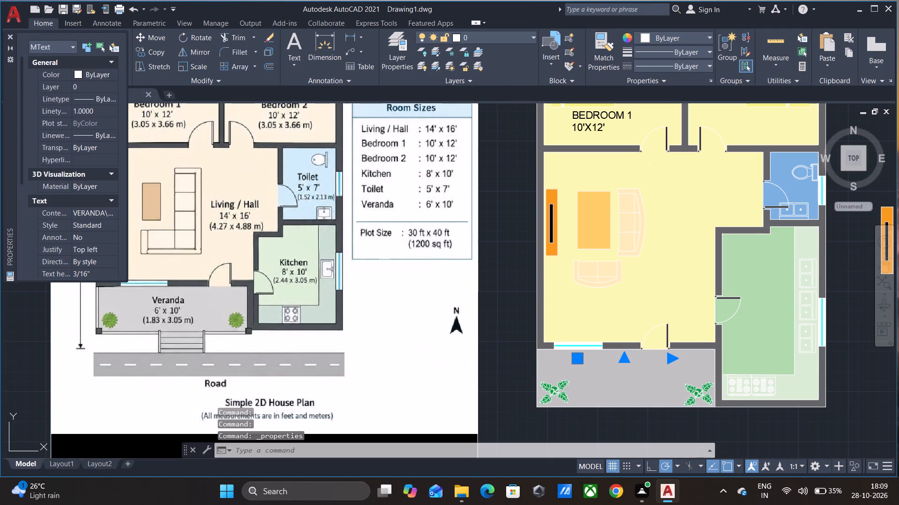
pyautogui.click(90, 272)
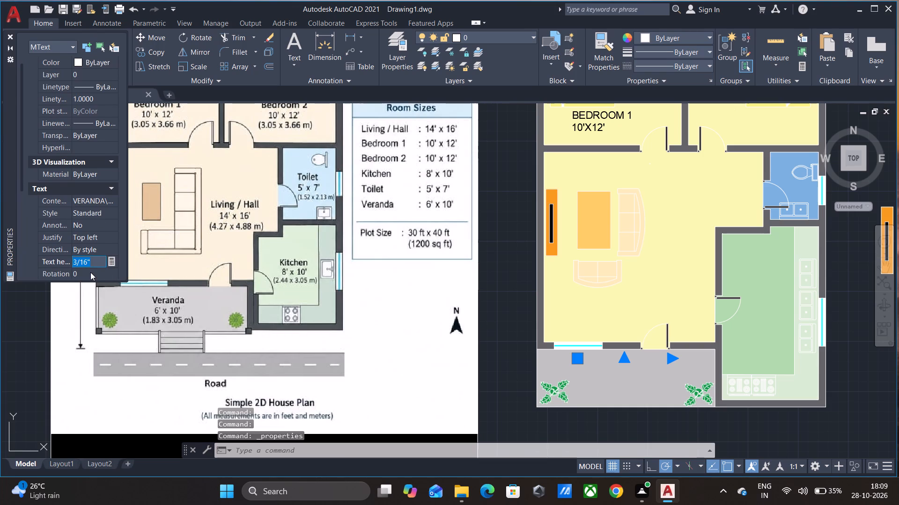
pyautogui.press('BackSpace')
pyautogui.press('8')
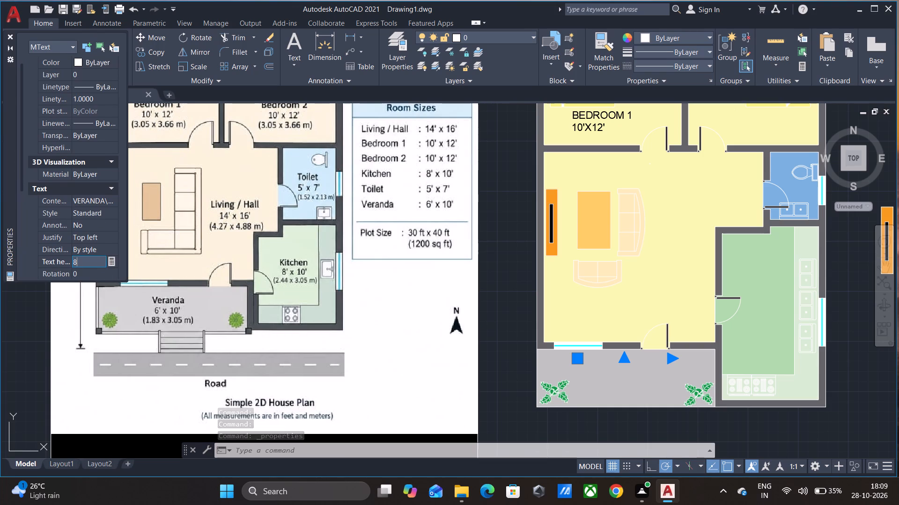
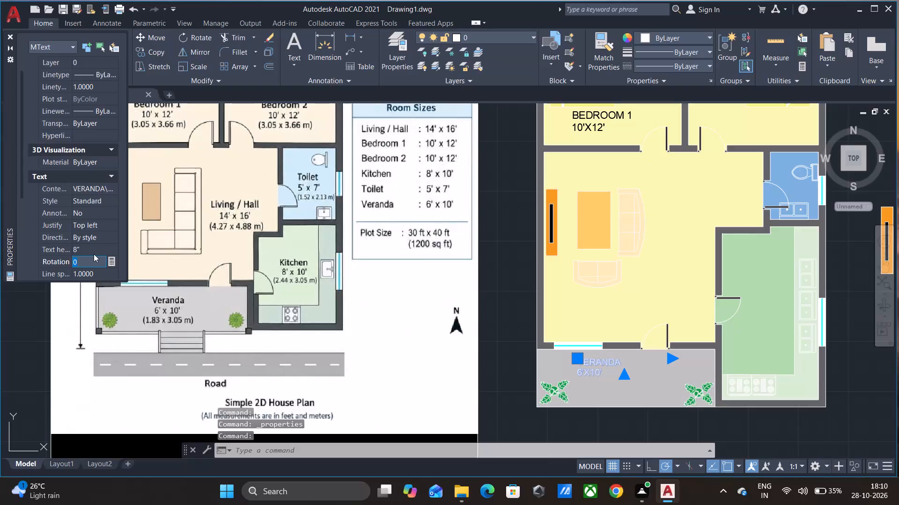
# Set the VERANDA label's text height to 11 in its properties.
pyautogui.click(97, 248)
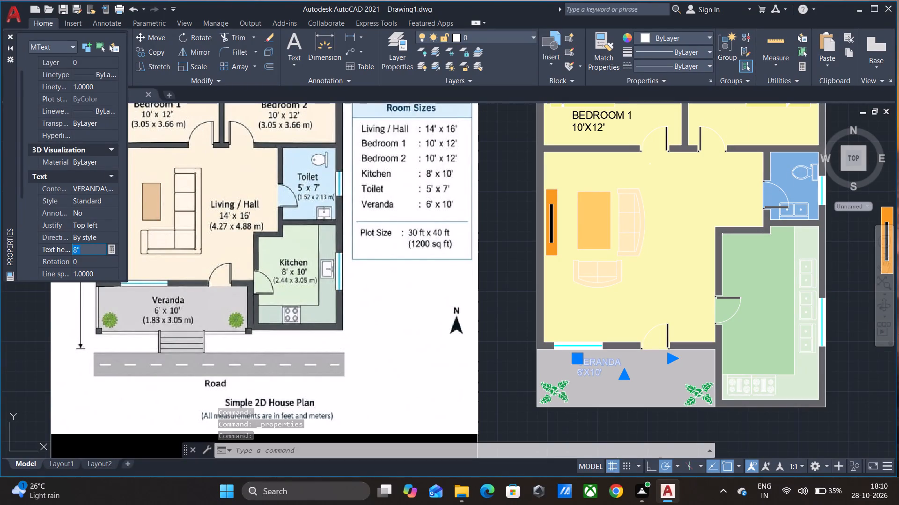
pyautogui.press('BackSpace')
pyautogui.write('11')
pyautogui.press('Return')
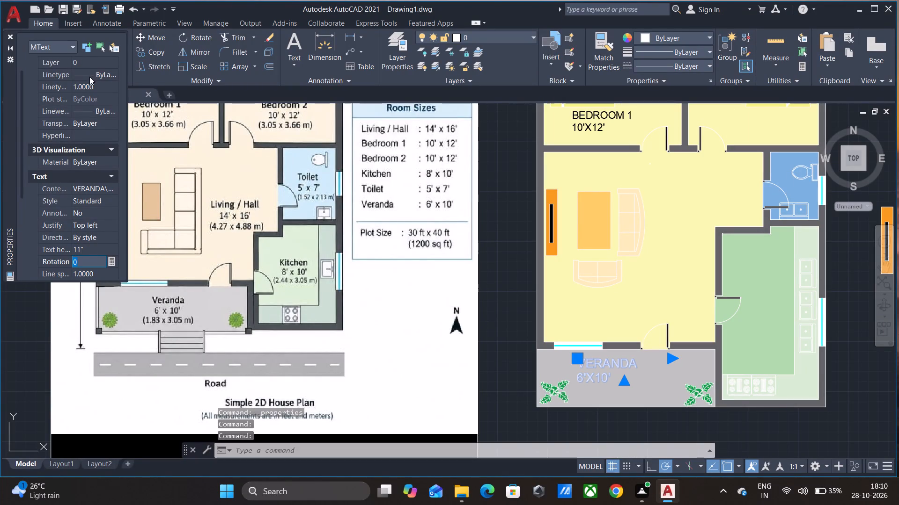
# Change the VERANDA label's color to black, color 250, and deselect it.
pyautogui.scroll(4, 89, 77)
pyautogui.scroll(4, 73, 127)
pyautogui.click(75, 70)
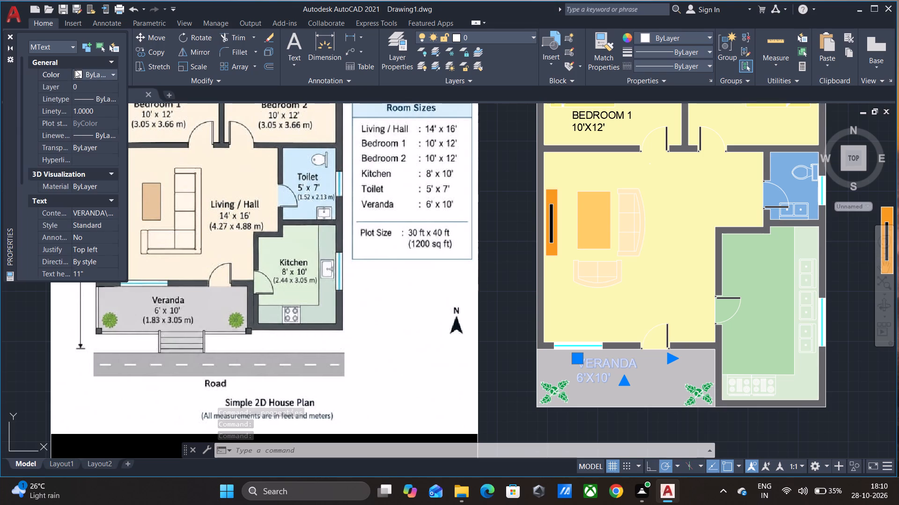
pyautogui.click(81, 71)
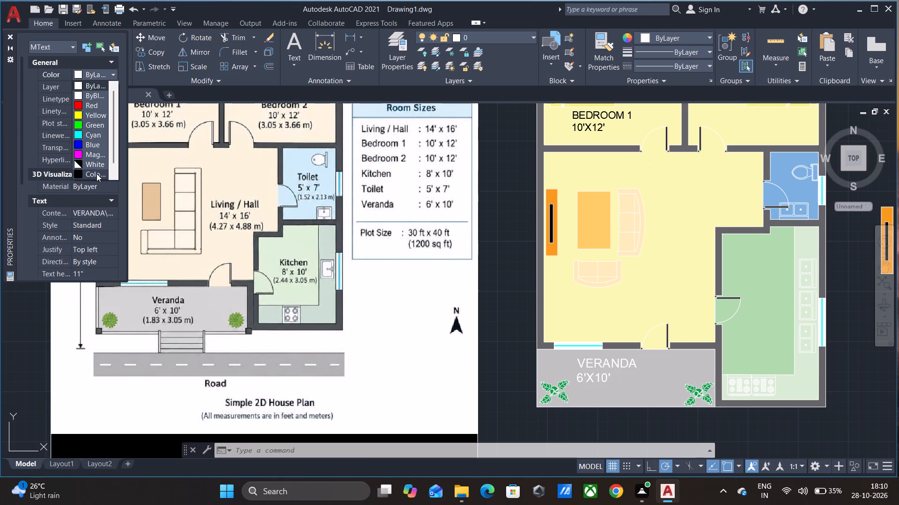
pyautogui.click(96, 173)
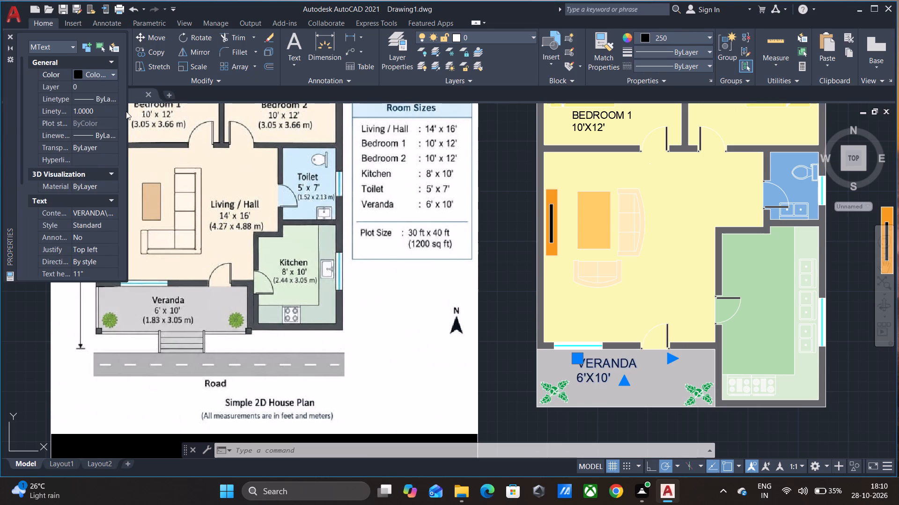
pyautogui.press('Escape')
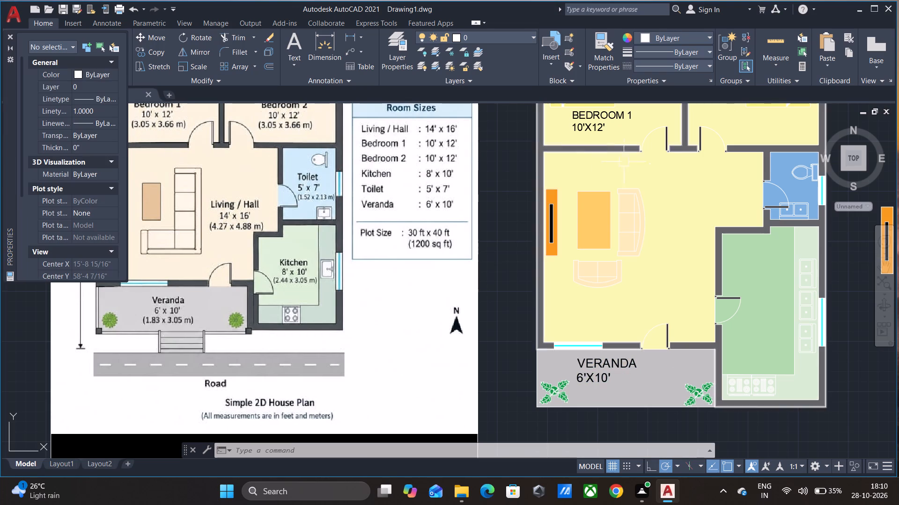
# Try a text height of 10 on the LIVING/HALL label, settling on a height of 15.
pyautogui.scroll(4, 640, 159)
pyautogui.click(707, 191)
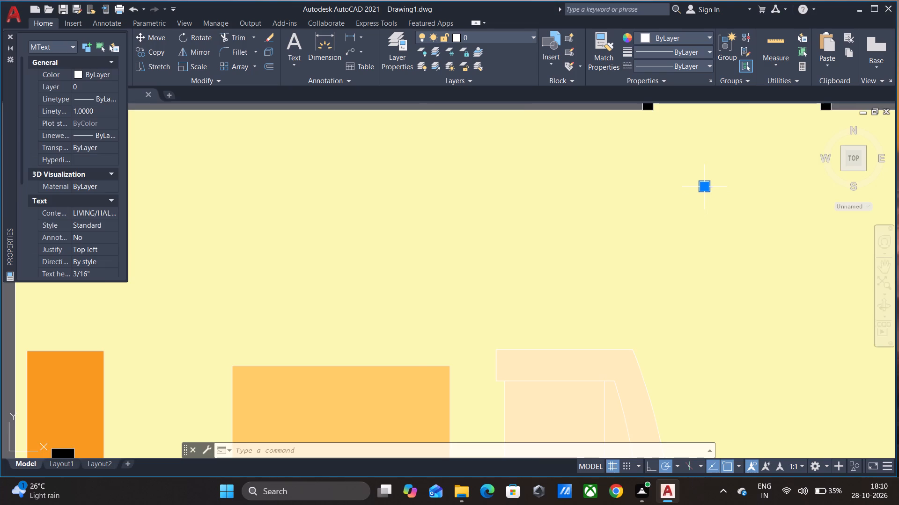
pyautogui.scroll(-4, 707, 191)
pyautogui.scroll(-2, 234, 152)
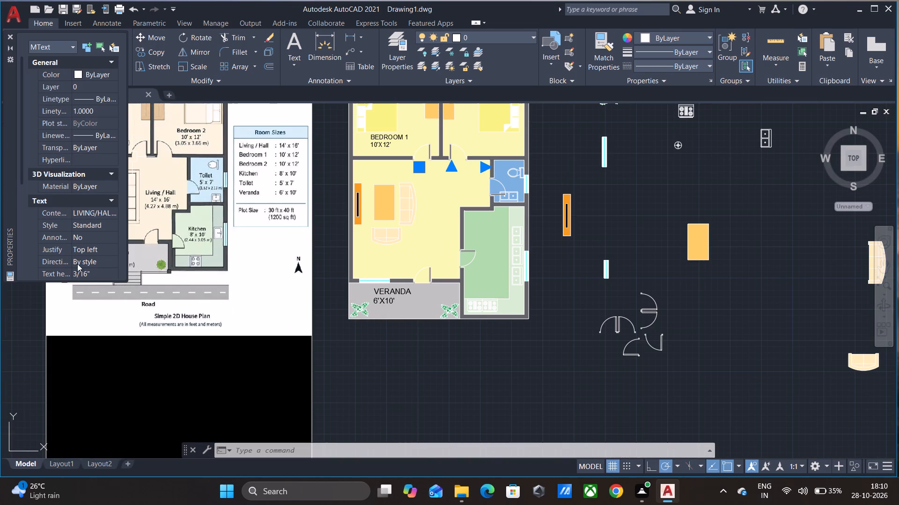
pyautogui.click(90, 273)
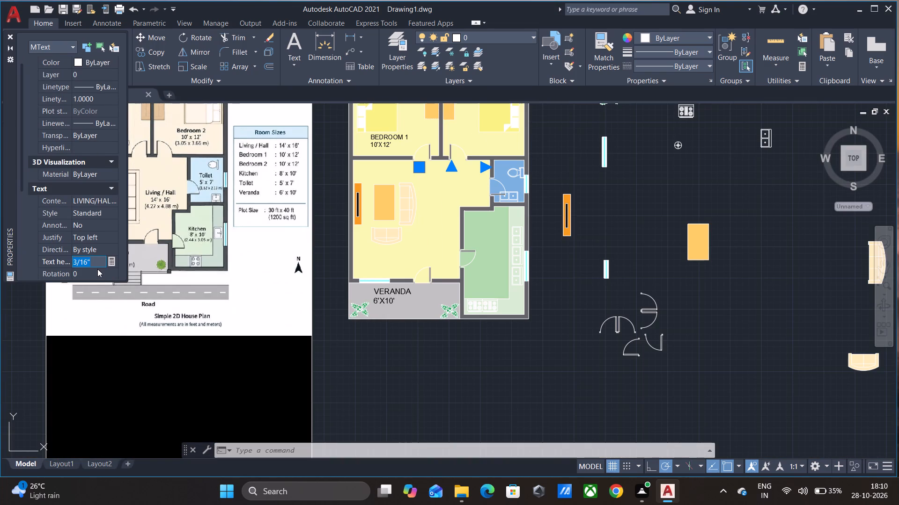
pyautogui.press('BackSpace')
pyautogui.write('10')
pyautogui.press('Return')
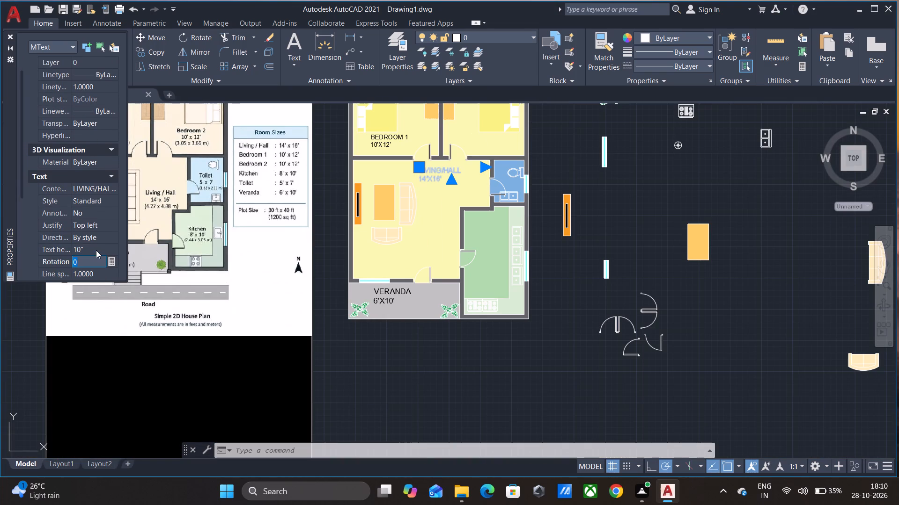
pyautogui.click(96, 250)
pyautogui.press('BackSpace')
pyautogui.write('15')
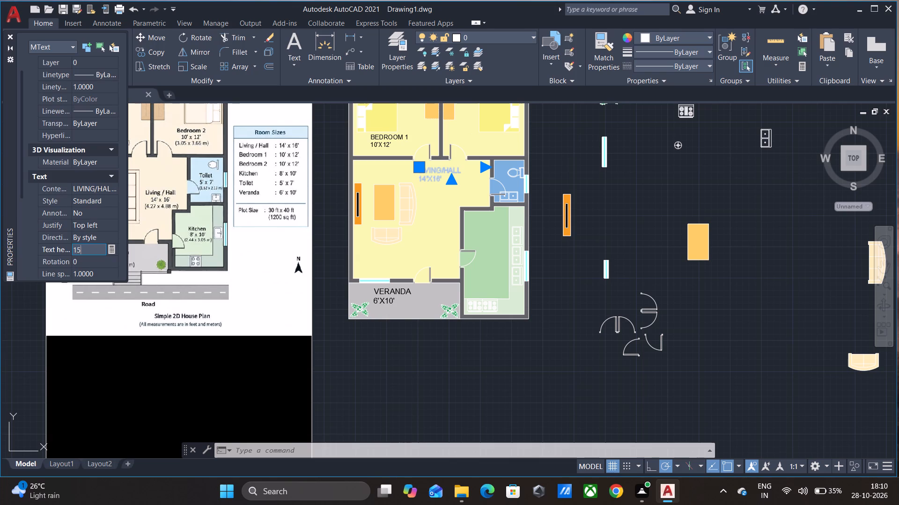
pyautogui.press('Return')
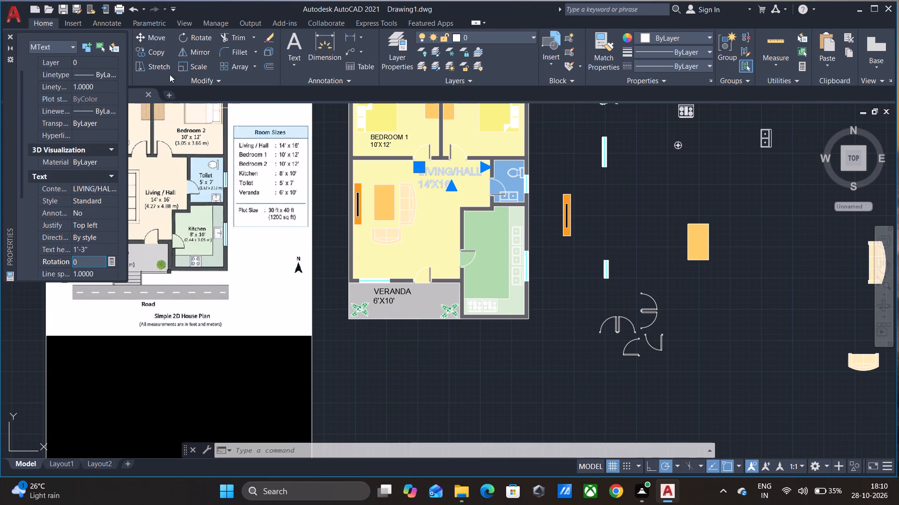
# Change the LIVING/HALL label's color to black, color 250, and deselect it.
pyautogui.scroll(5, 80, 72)
pyautogui.scroll(5, 53, 109)
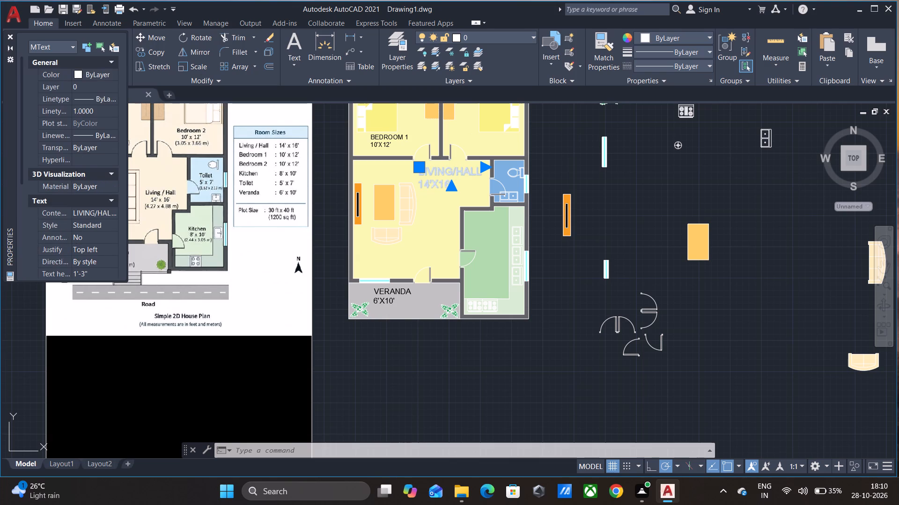
pyautogui.click(81, 73)
pyautogui.click(78, 74)
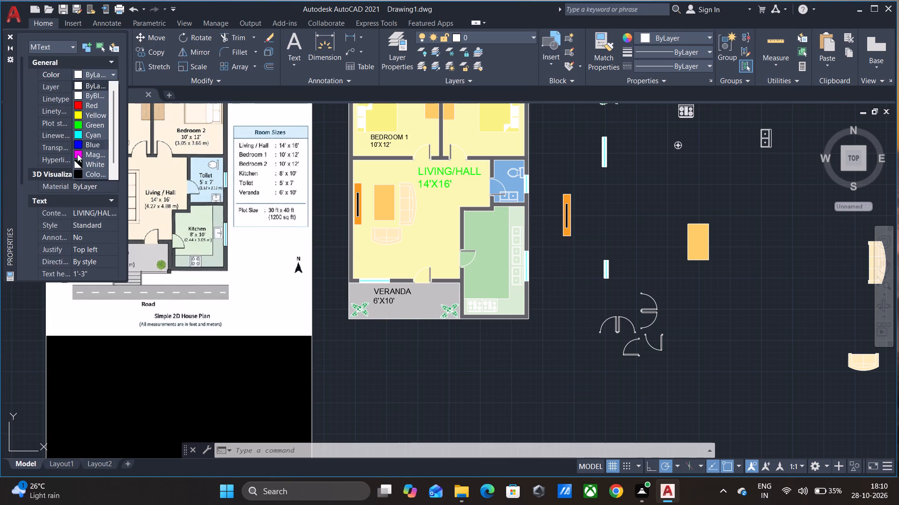
pyautogui.click(80, 176)
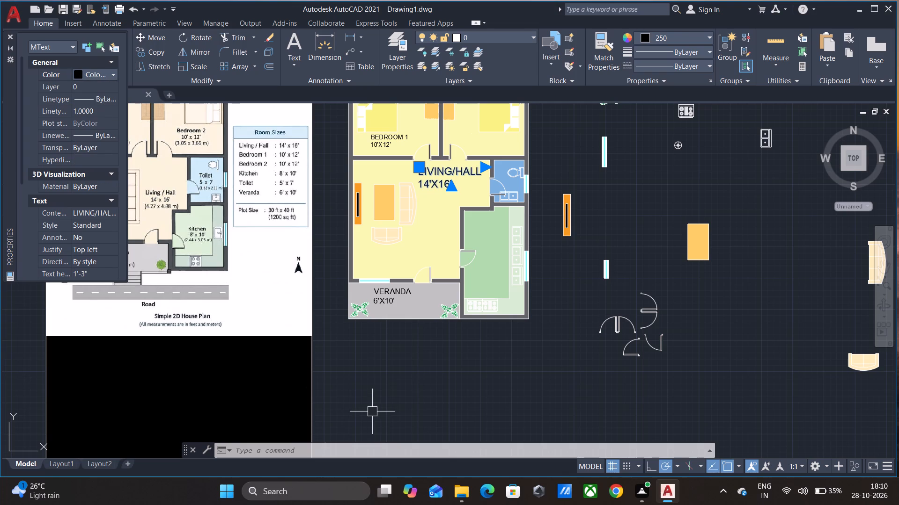
pyautogui.press('Escape')
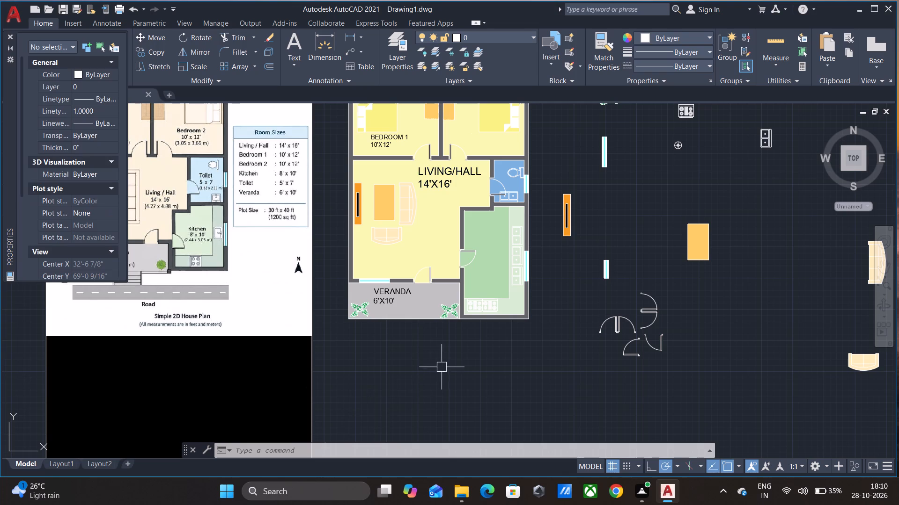
# Select the tiny KITCHEN label at the kitchen's upper corner and set its text height to 15.
pyautogui.scroll(4, 519, 216)
pyautogui.scroll(3, 182, 205)
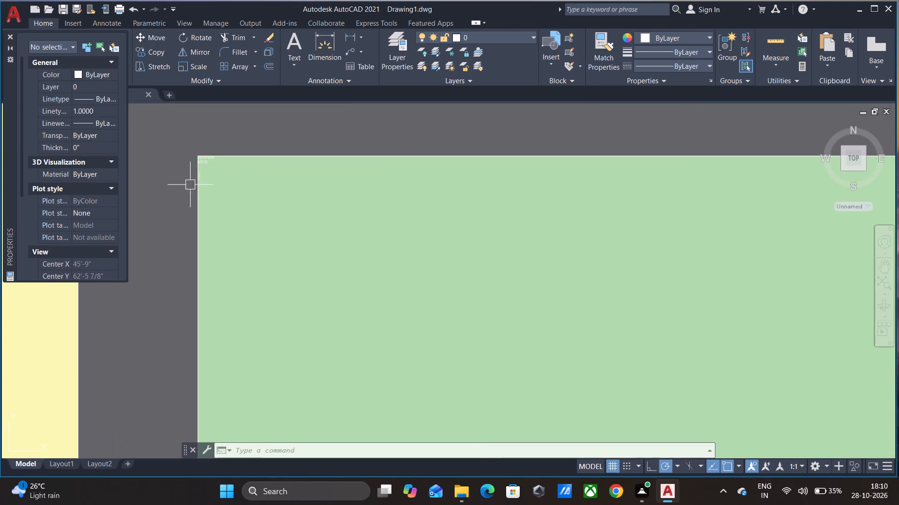
pyautogui.click(199, 161)
pyautogui.scroll(-7, 233, 170)
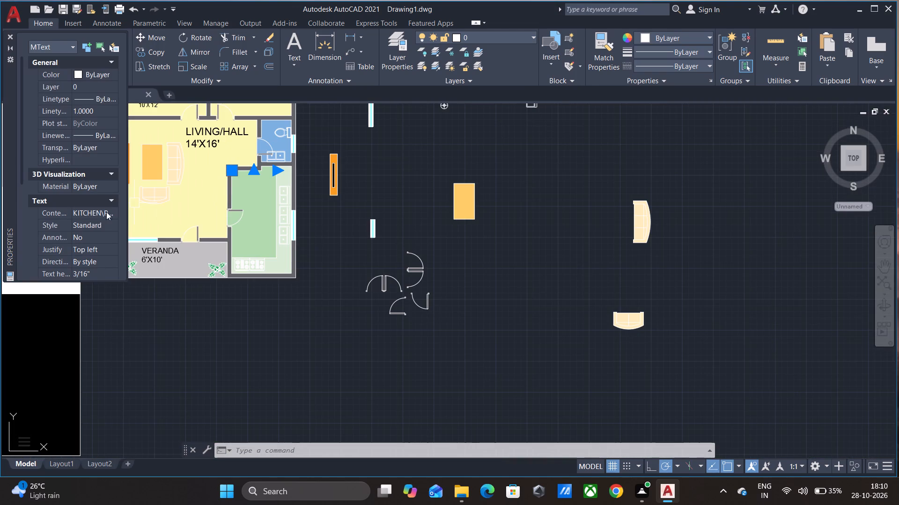
pyautogui.click(90, 273)
pyautogui.press('BackSpace')
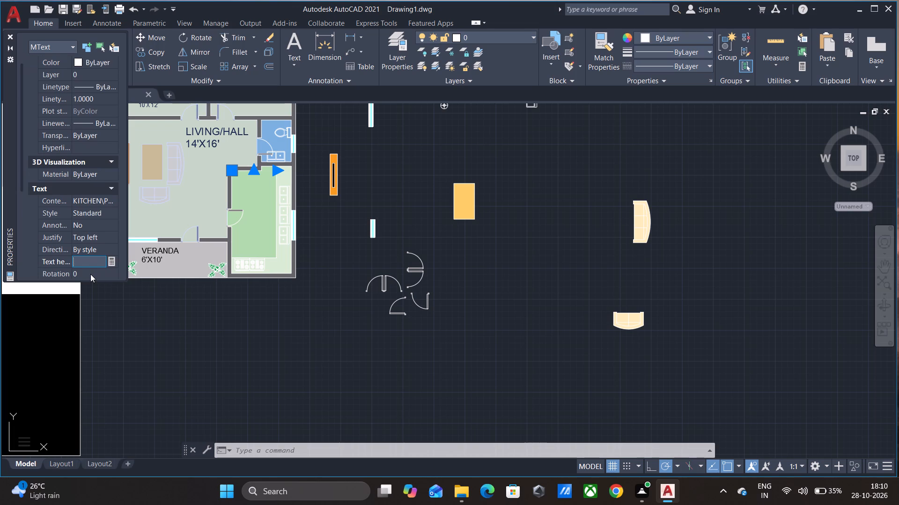
pyautogui.write('15')
pyautogui.press('Return')
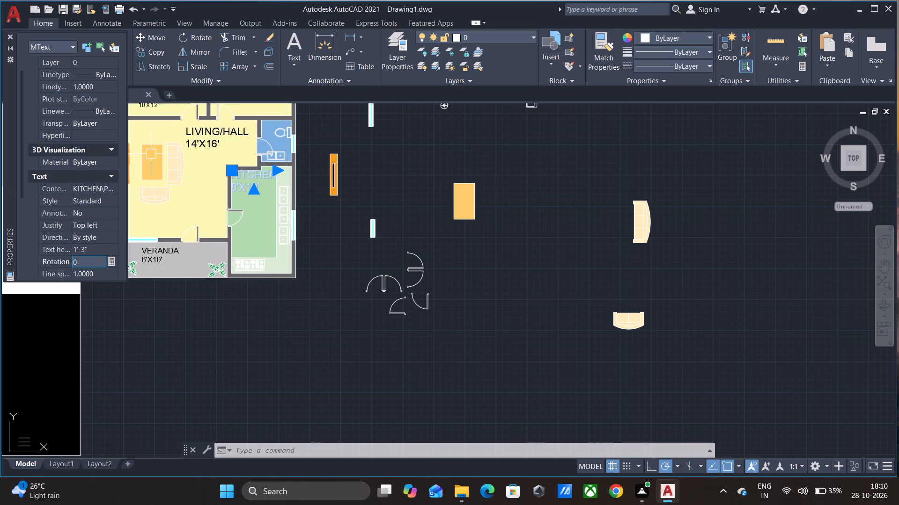
# Change the KITCHEN label's color to black, color 250, and deselect it.
pyautogui.scroll(4, 52, 104)
pyautogui.click(75, 72)
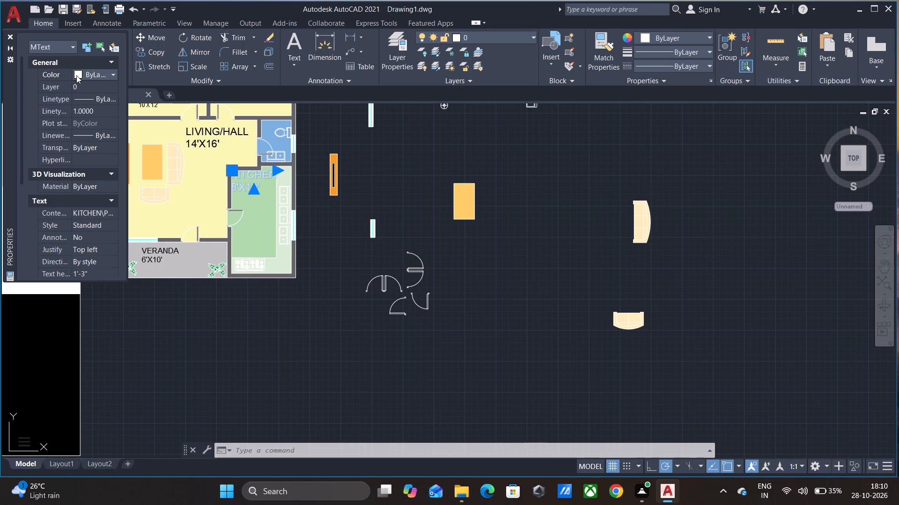
pyautogui.click(79, 75)
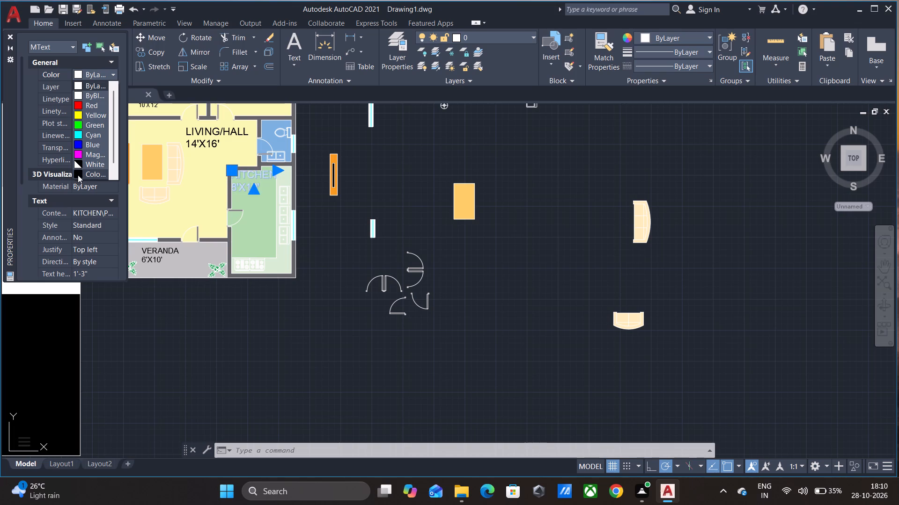
pyautogui.click(78, 175)
pyautogui.press('Escape')
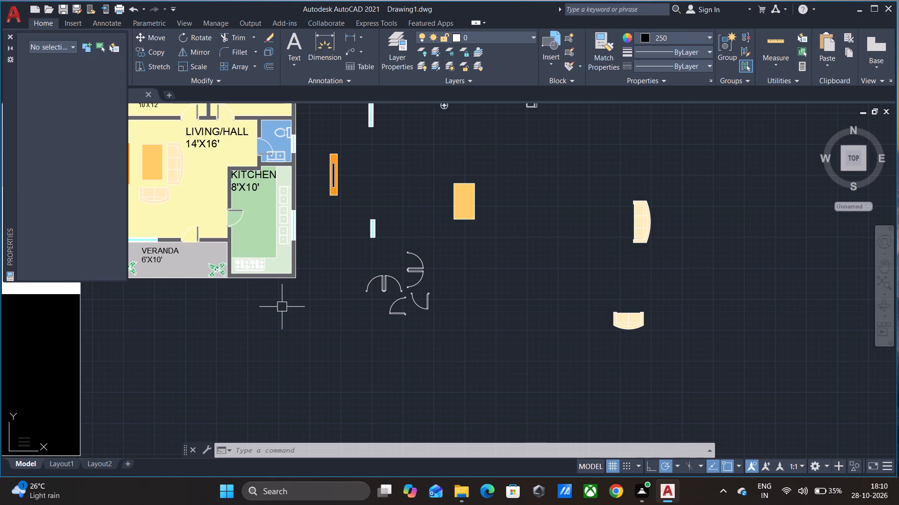
# Select the tiny TOILET label inside the toilet room and set its text height to 8.
pyautogui.scroll(4, 269, 139)
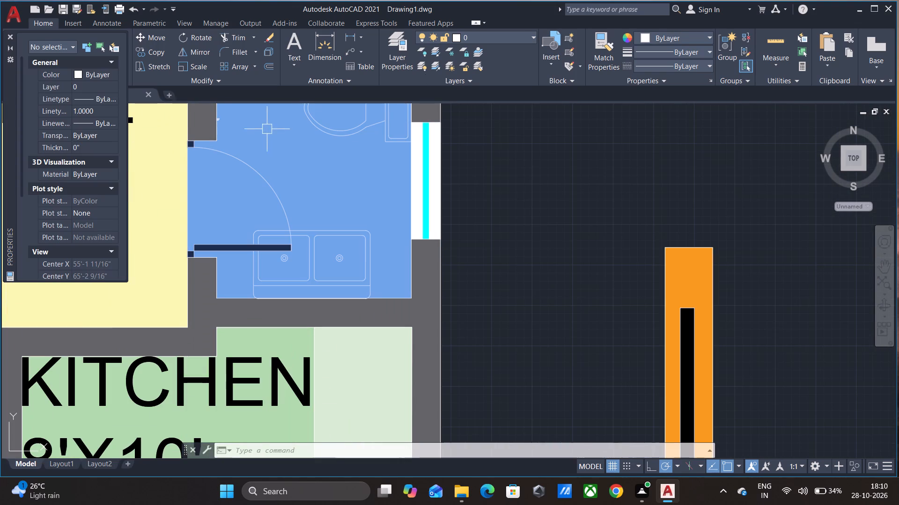
pyautogui.scroll(3, 222, 112)
pyautogui.click(214, 142)
pyautogui.scroll(-4, 214, 142)
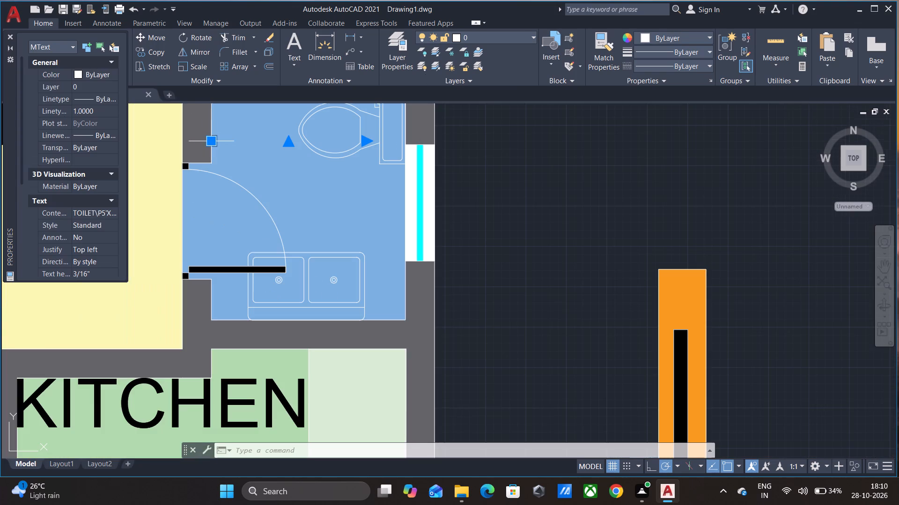
pyautogui.click(95, 270)
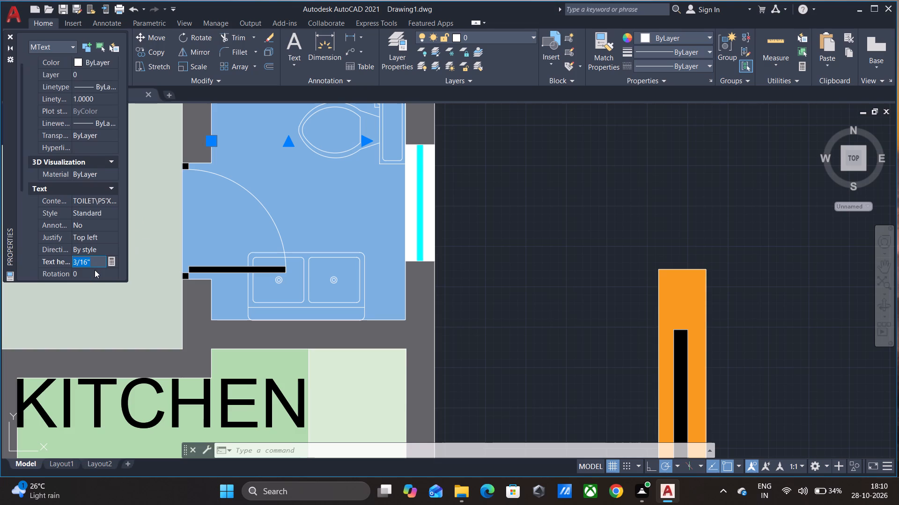
pyautogui.press('BackSpace')
pyautogui.press('8')
pyautogui.press('Return')
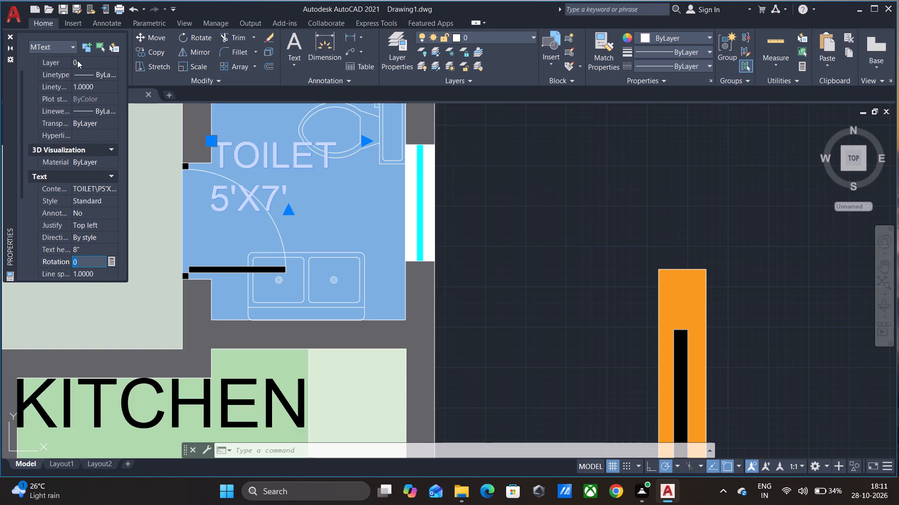
# Change the TOILET label's color to black, color 250, and deselect it.
pyautogui.scroll(5, 70, 71)
pyautogui.click(77, 73)
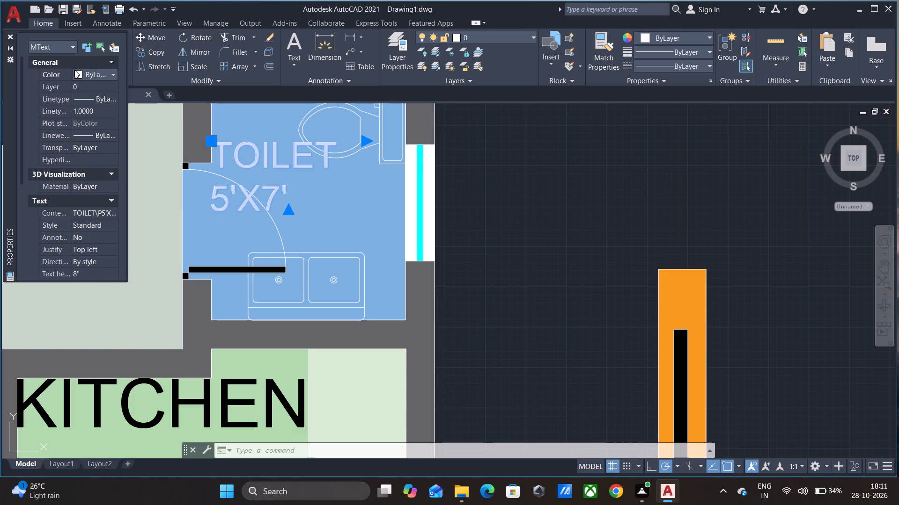
pyautogui.click(74, 70)
pyautogui.click(94, 177)
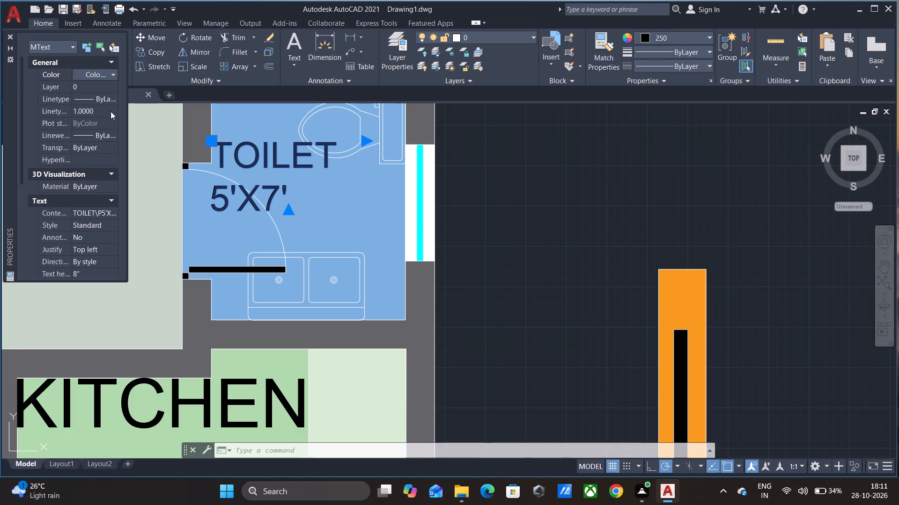
pyautogui.press('Escape')
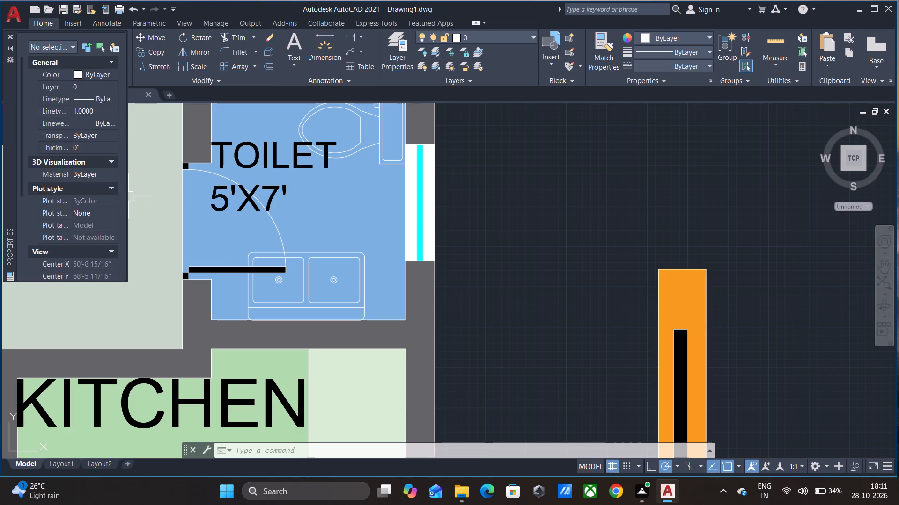
# Select the tiny BEDROOM 2 label below the bed and set its text height to 10.
pyautogui.scroll(-3, 357, 288)
pyautogui.scroll(4, 292, 205)
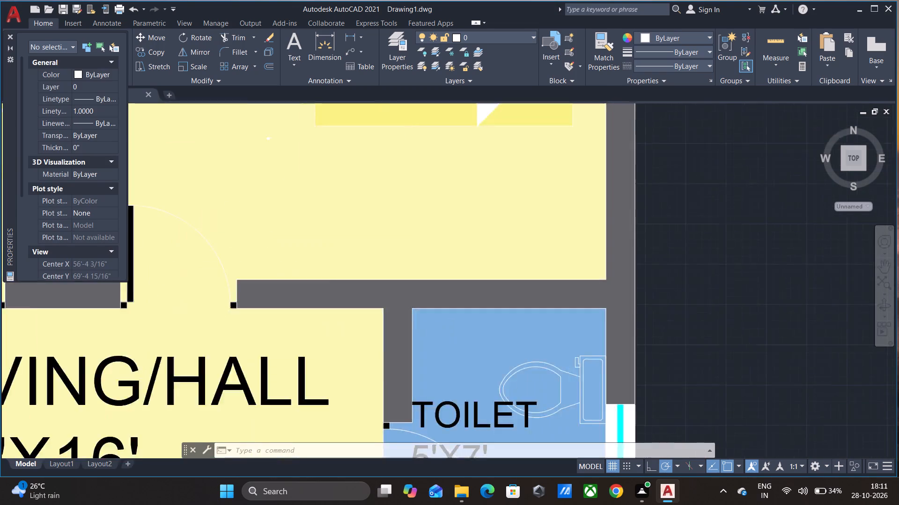
pyautogui.moveTo(257, 145); pyautogui.dragTo(271, 209, button='middle')
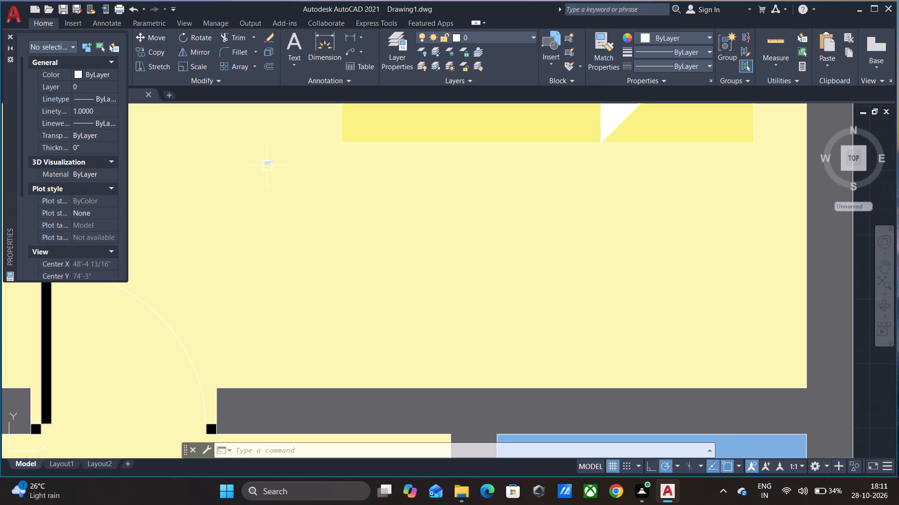
pyautogui.click(267, 165)
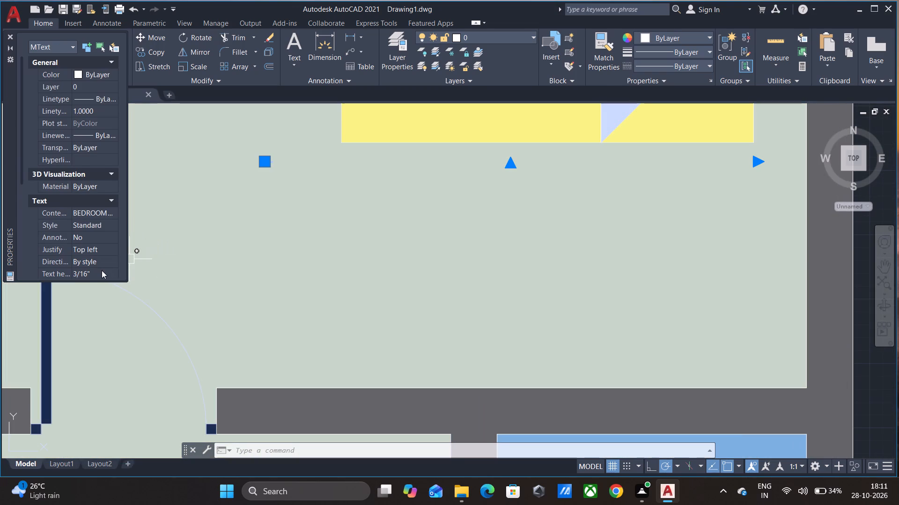
pyautogui.click(102, 270)
pyautogui.press('BackSpace')
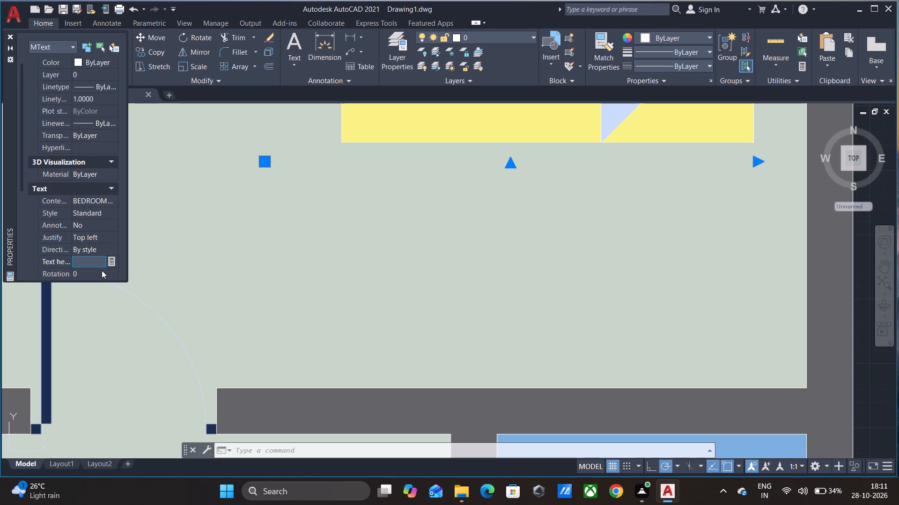
pyautogui.write('10')
pyautogui.press('Return')
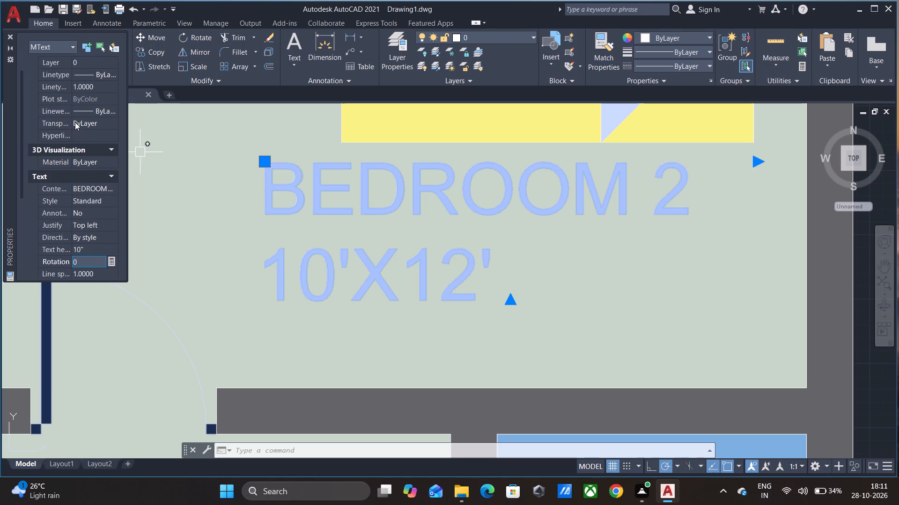
# Change the BEDROOM 2 label's color to black, color 250, and deselect it.
pyautogui.scroll(4, 103, 158)
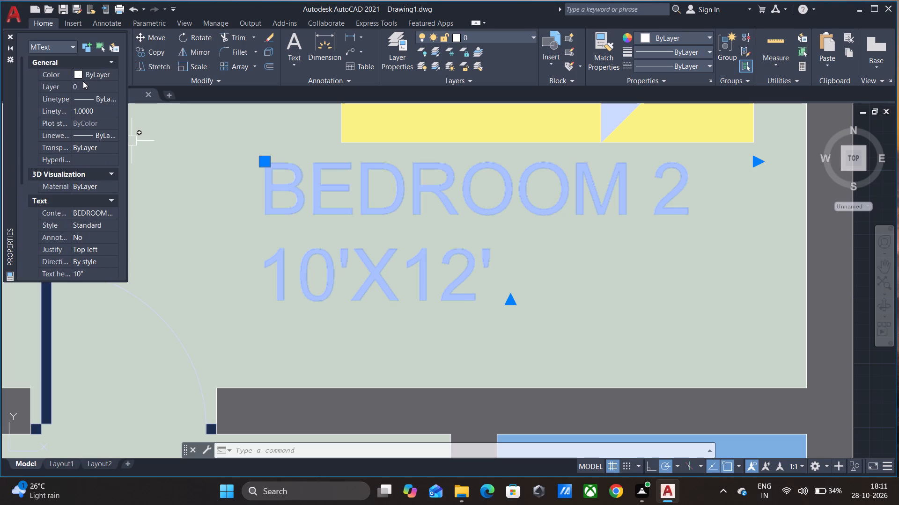
pyautogui.click(74, 69)
pyautogui.click(79, 75)
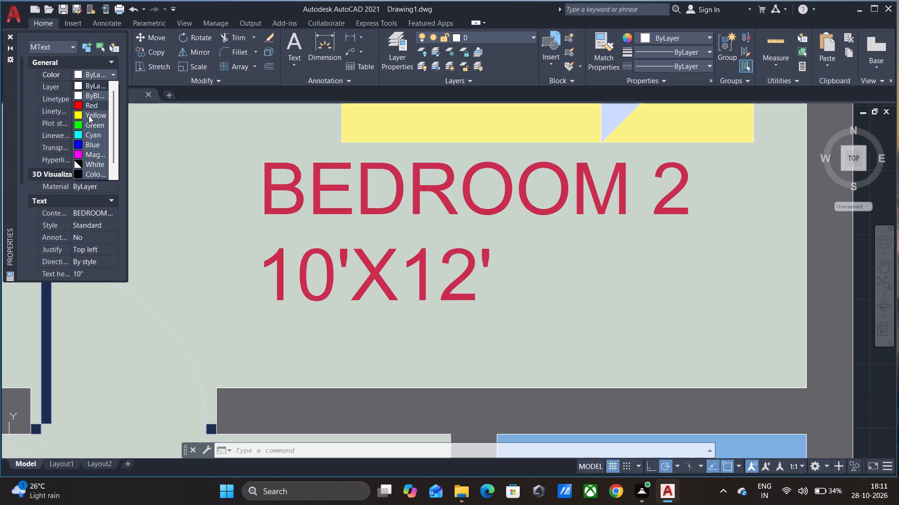
pyautogui.click(85, 166)
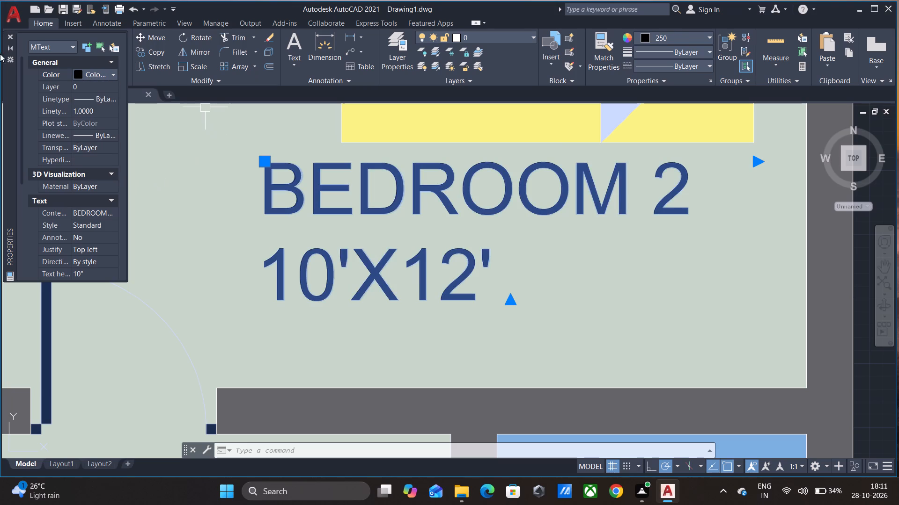
pyautogui.press('Escape')
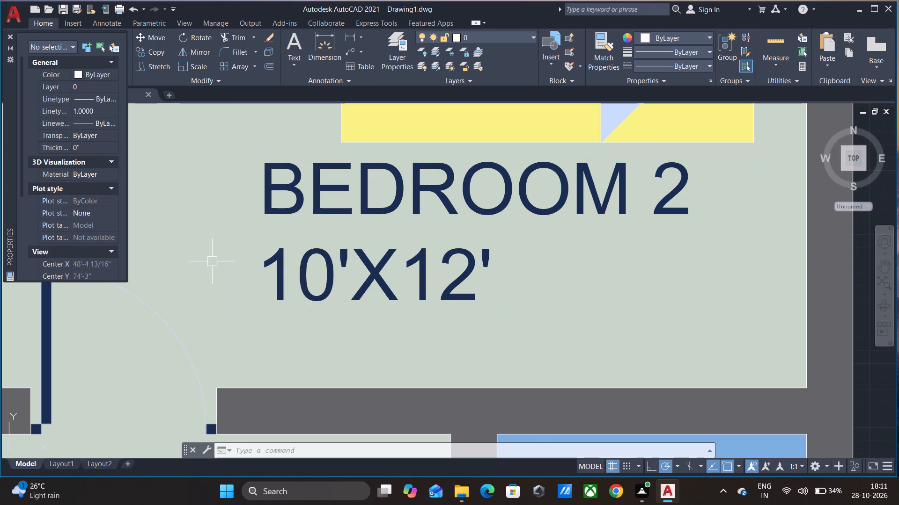
# Close the Properties palette to clear the drawing area around the house plan and reference image.
pyautogui.scroll(-4, 214, 261)
pyautogui.moveTo(367, 290); pyautogui.dragTo(361, 287, button='middle')
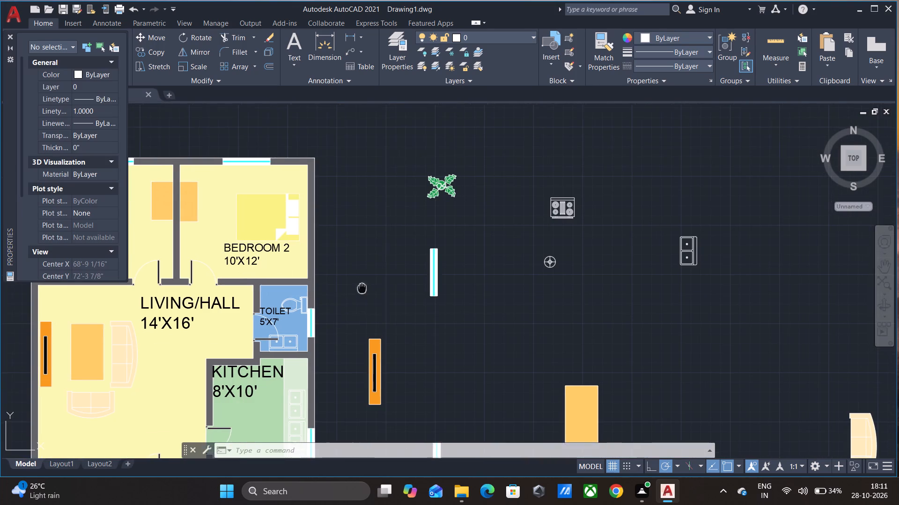
pyautogui.moveTo(361, 287); pyautogui.dragTo(429, 242, button='middle')
pyautogui.moveTo(421, 269); pyautogui.dragTo(464, 221, button='middle')
pyautogui.scroll(-1, 466, 221)
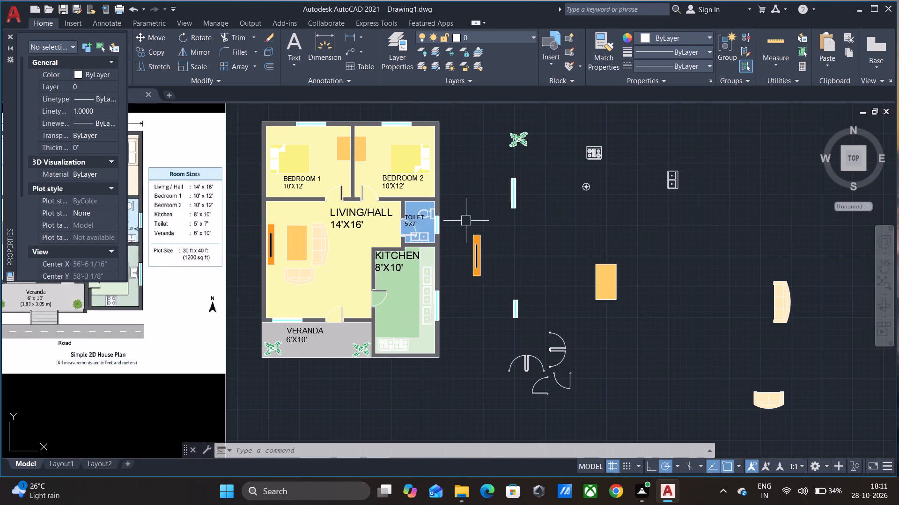
pyautogui.click(11, 35)
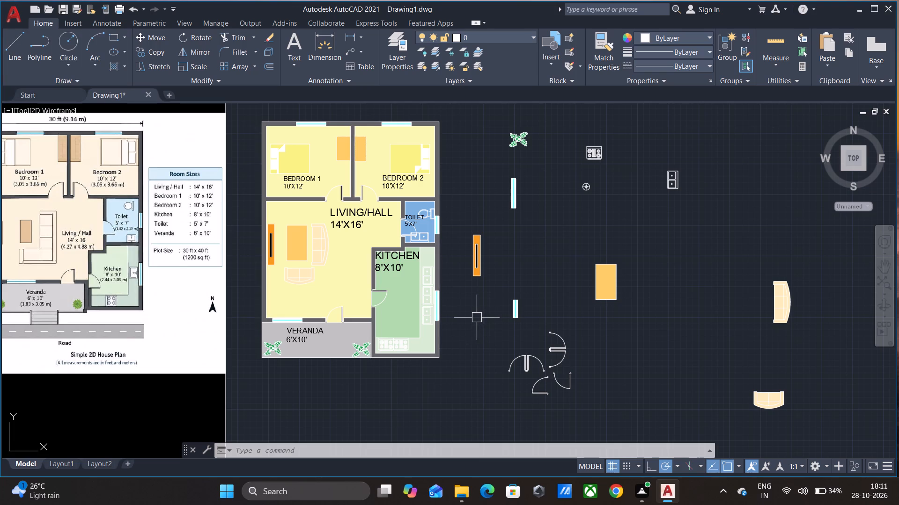
# Move the spare doors, windows, plant, TV unit, table and kitchen and toilet fixtures farther from the house plan, toward the loose sofas.
pyautogui.moveTo(471, 320); pyautogui.dragTo(502, 344, button='middle')
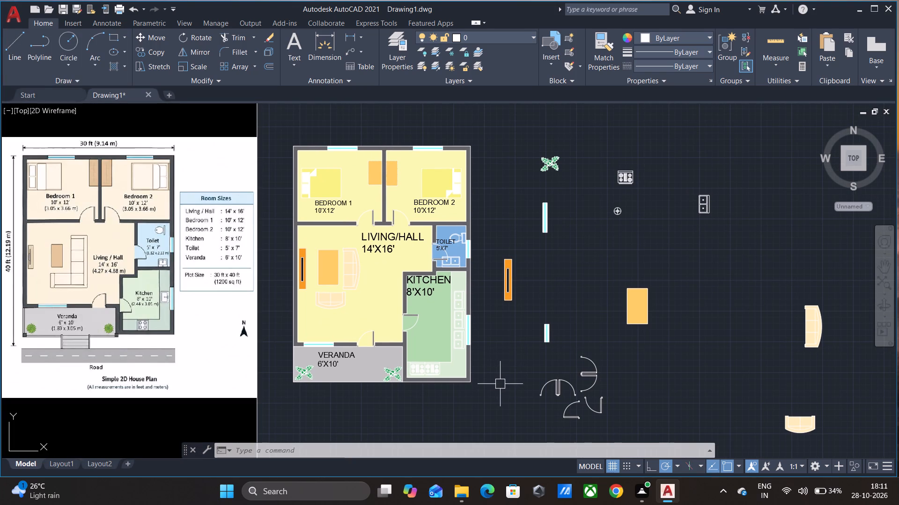
pyautogui.click(498, 157)
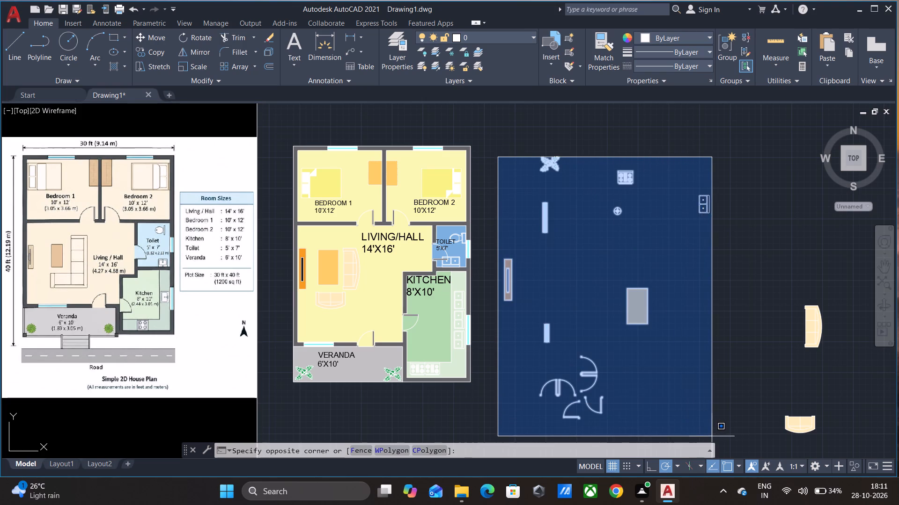
pyautogui.click(716, 435)
pyautogui.press('m')
pyautogui.press('Return')
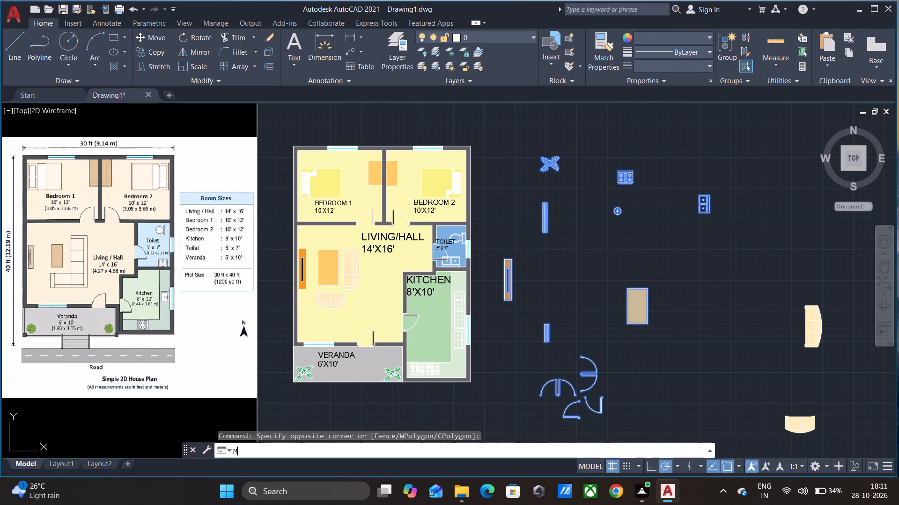
pyautogui.click(566, 400)
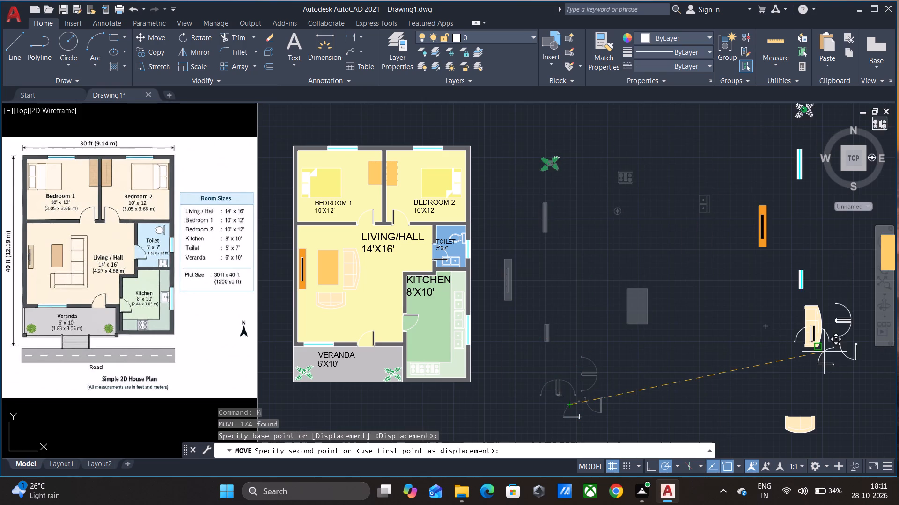
pyautogui.click(724, 345)
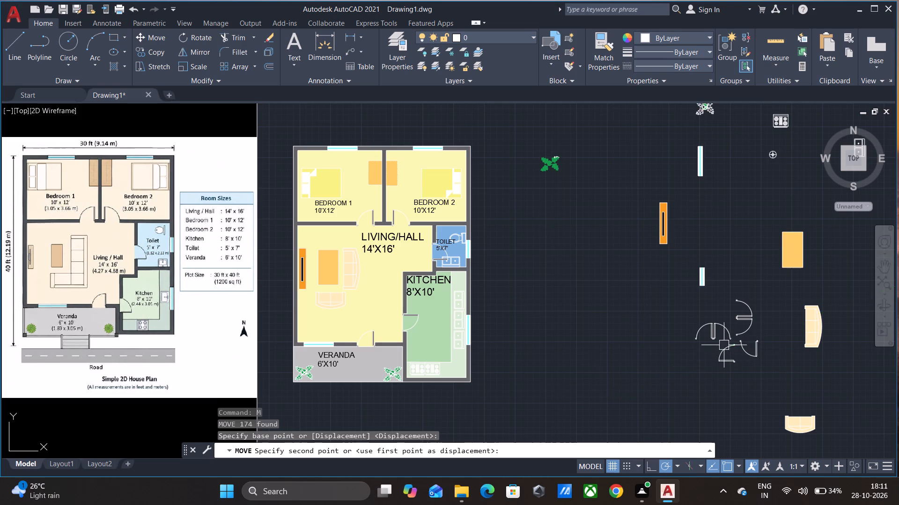
# Move the leftover green plant fill away from the house plan, placing it just above the spare orange TV unit.
pyautogui.click(576, 216)
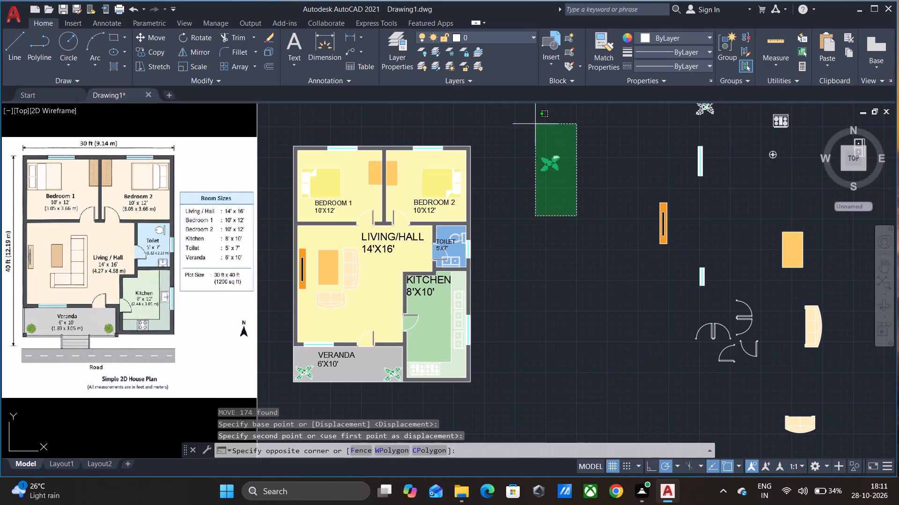
pyautogui.click(535, 124)
pyautogui.press('m')
pyautogui.press('Return')
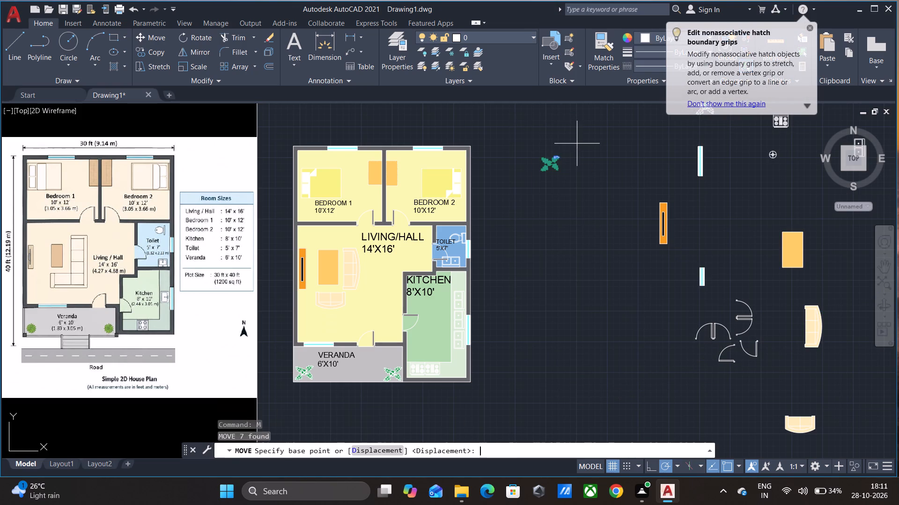
pyautogui.click(555, 161)
pyautogui.click(663, 167)
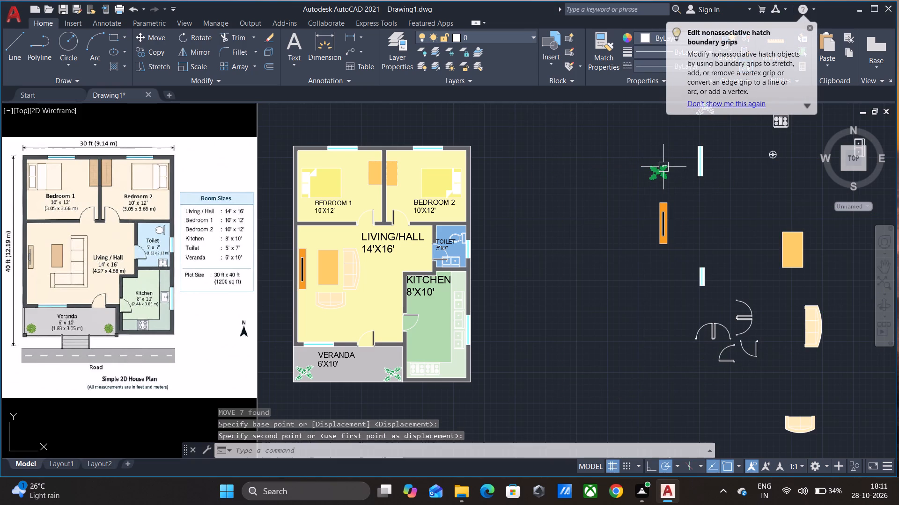
pyautogui.press('Escape')
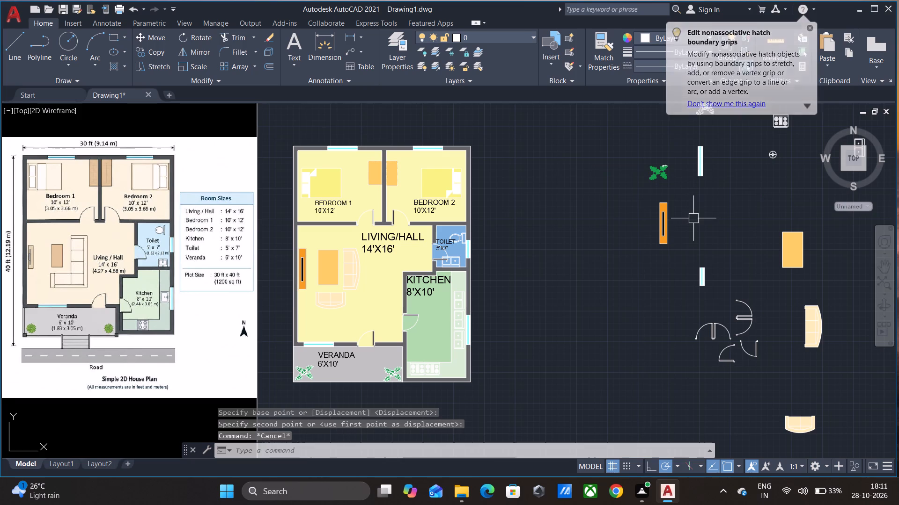
# Compare the labelled house plan with the reference image, examining the rooms, labels, dimensions and surrounding details.
pyautogui.scroll(-2, 532, 206)
pyautogui.scroll(1, 546, 203)
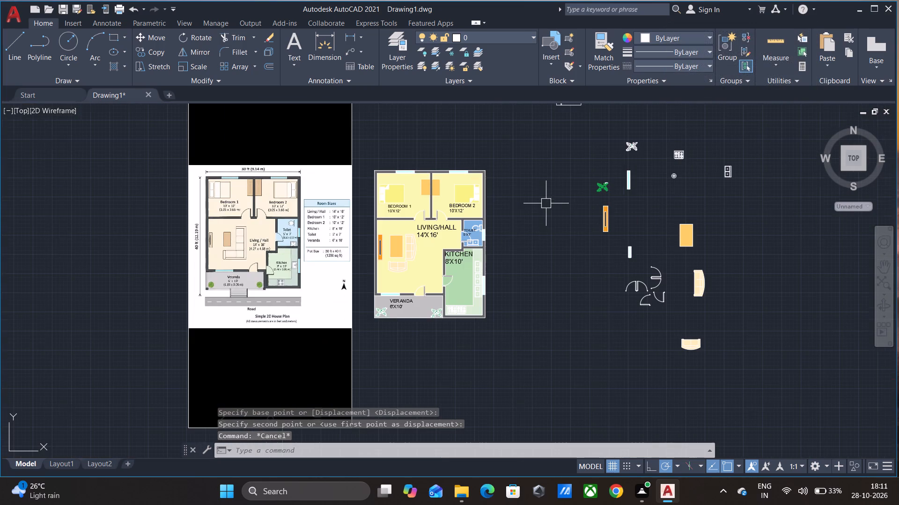
pyautogui.scroll(1, 536, 234)
pyautogui.moveTo(536, 234); pyautogui.dragTo(602, 217, button='middle')
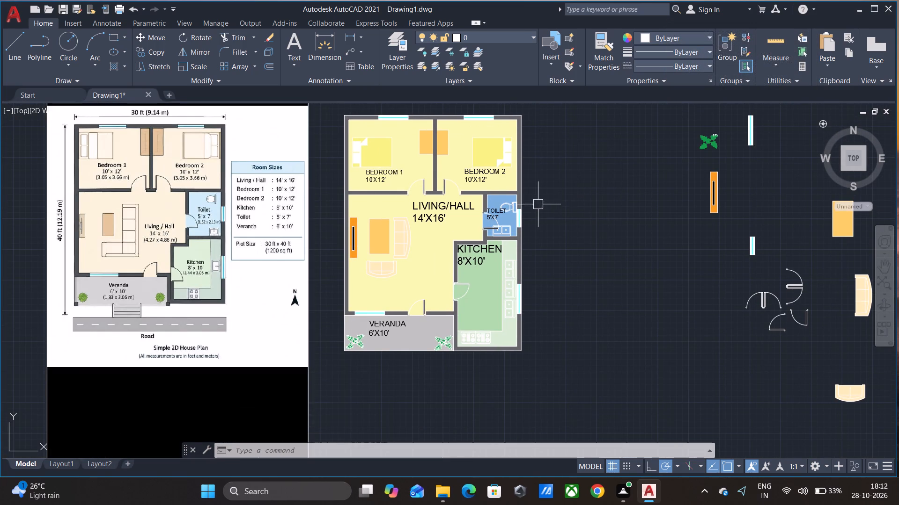
pyautogui.moveTo(556, 205); pyautogui.dragTo(568, 235, button='middle')
pyautogui.moveTo(576, 237); pyautogui.dragTo(582, 238, button='middle')
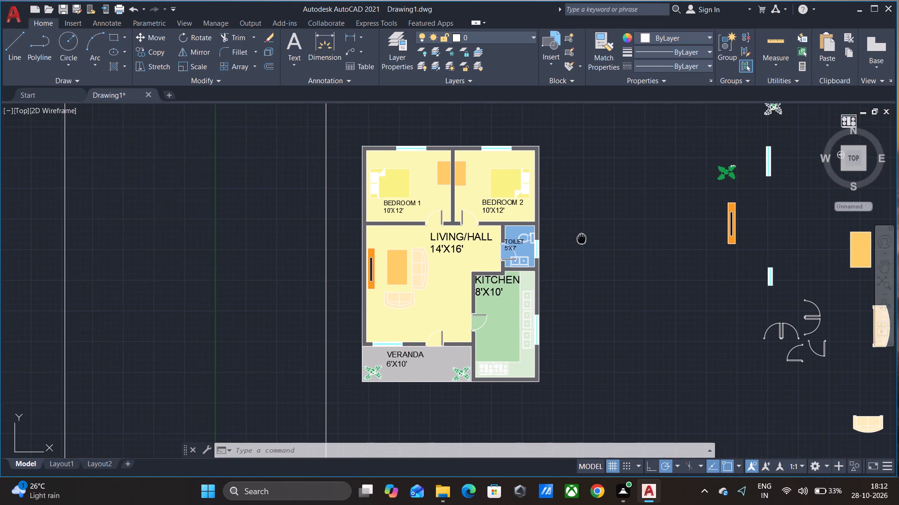
pyautogui.moveTo(582, 238); pyautogui.dragTo(594, 240, button='middle')
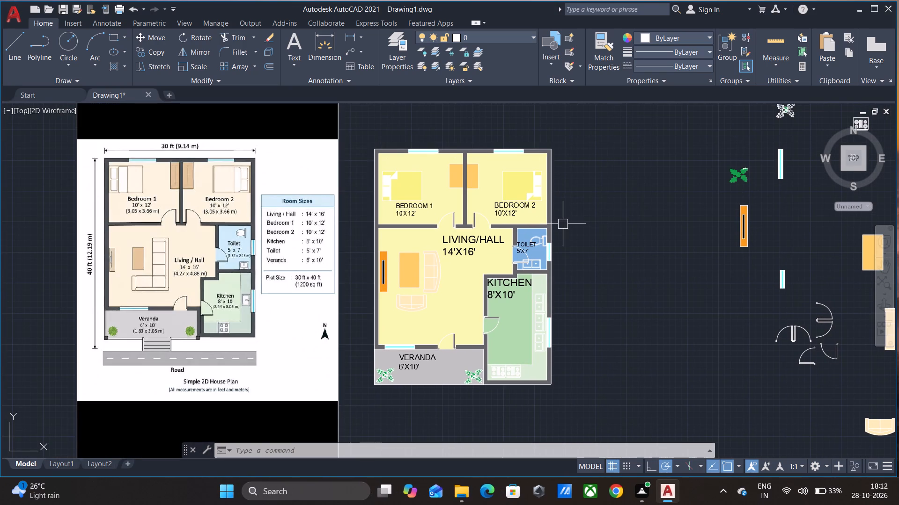
pyautogui.scroll(3, 457, 270)
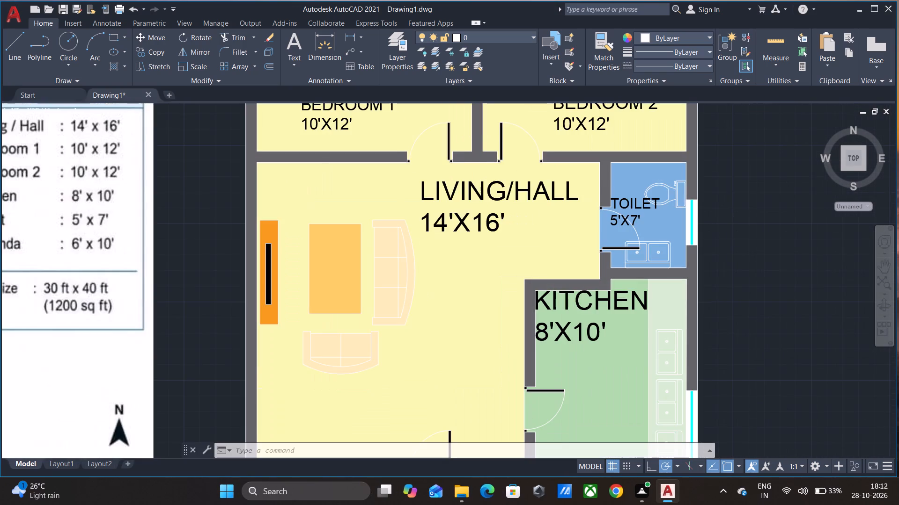
pyautogui.scroll(-2, 488, 264)
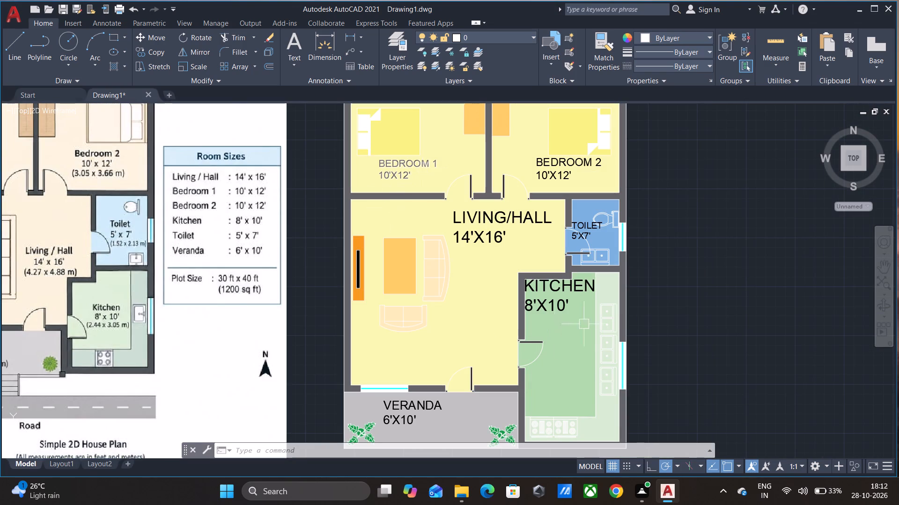
pyautogui.scroll(-1, 721, 325)
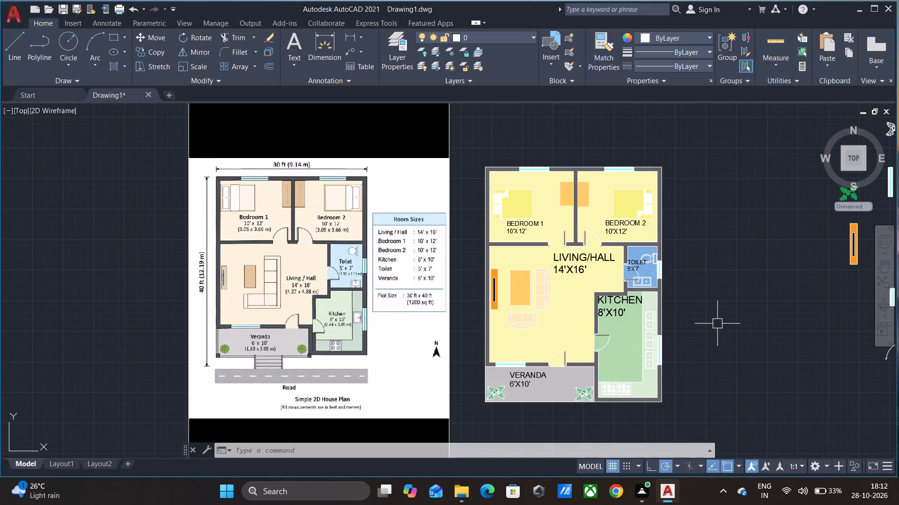
pyautogui.scroll(-1, 716, 325)
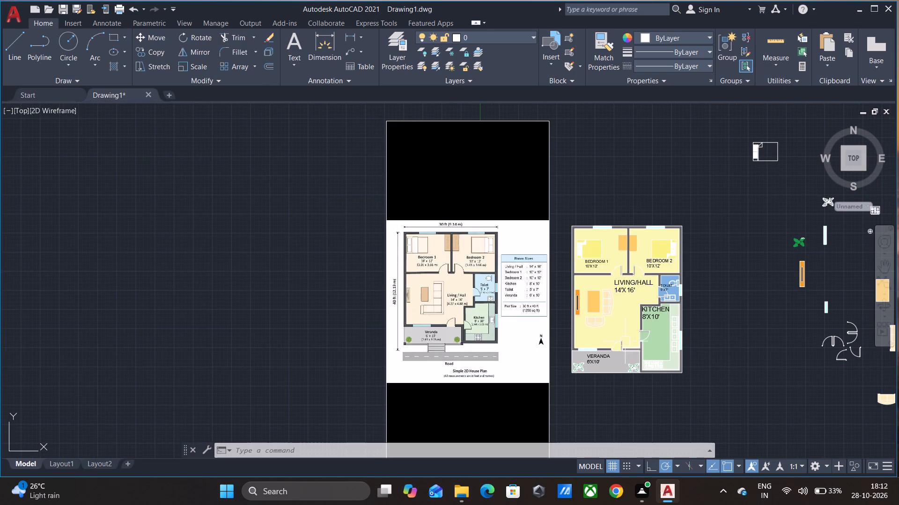
pyautogui.scroll(3, 440, 288)
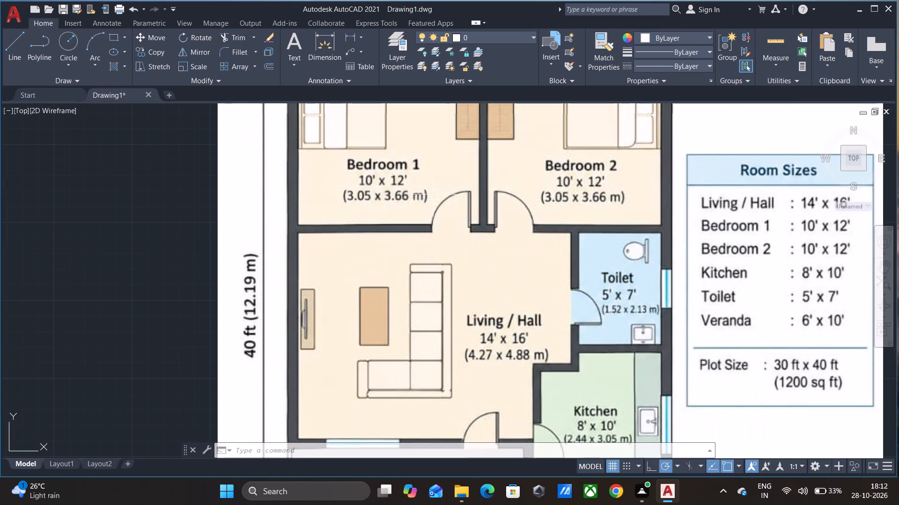
pyautogui.scroll(-1, 404, 226)
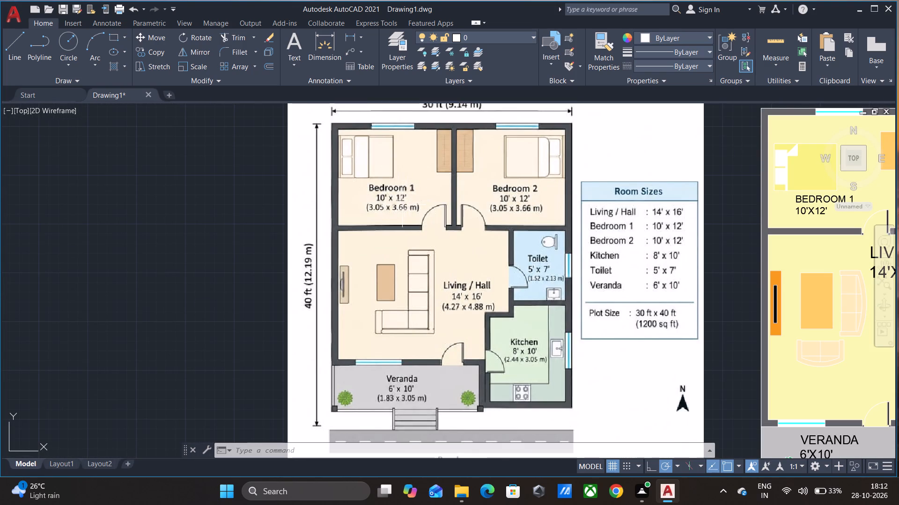
pyautogui.scroll(-1, 402, 205)
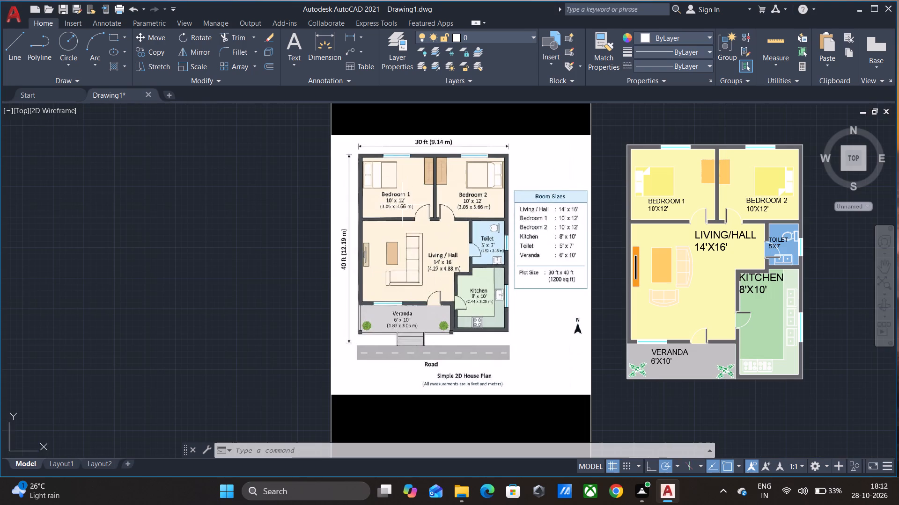
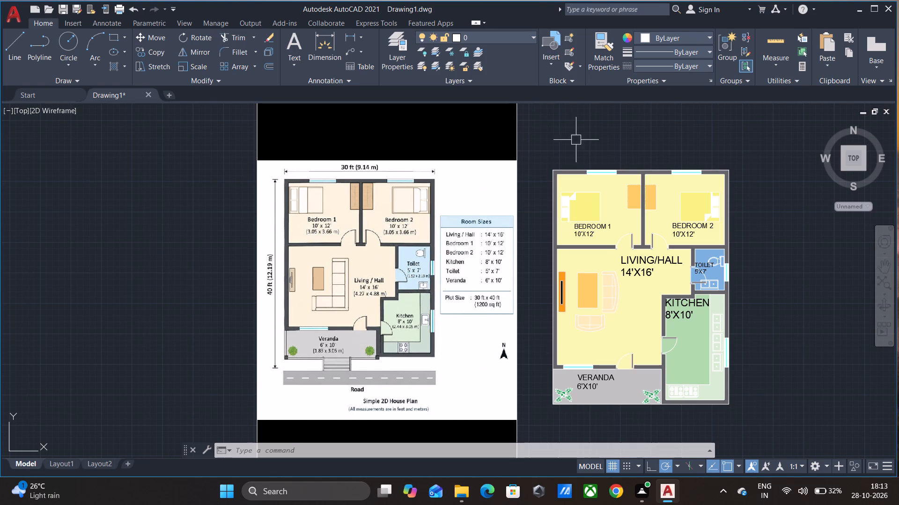
# Set up a plot with AutoCAD PDF (High Quality Print).pc3 on ARCH full bleed D (36.00 x 24.00 Inches) paper.
pyautogui.moveTo(610, 134); pyautogui.dragTo(451, 99, button='middle')
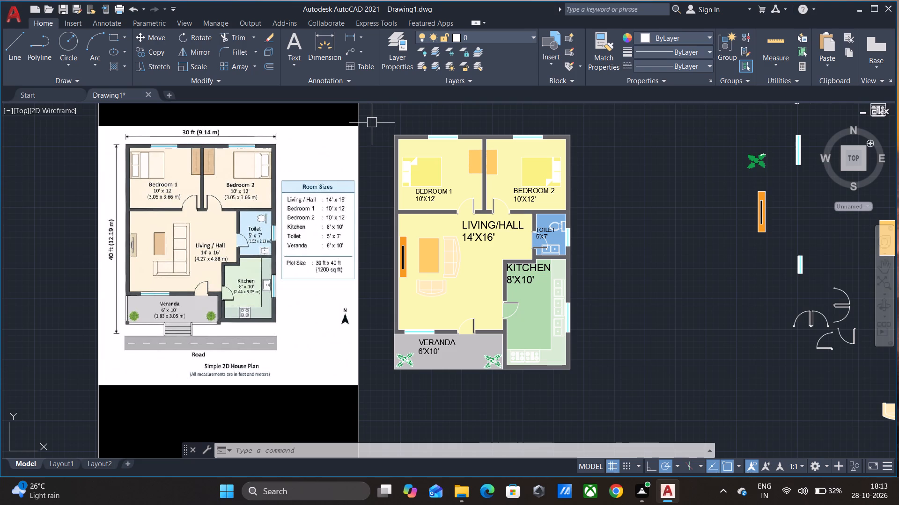
pyautogui.hotkey('ctrl', 'p')
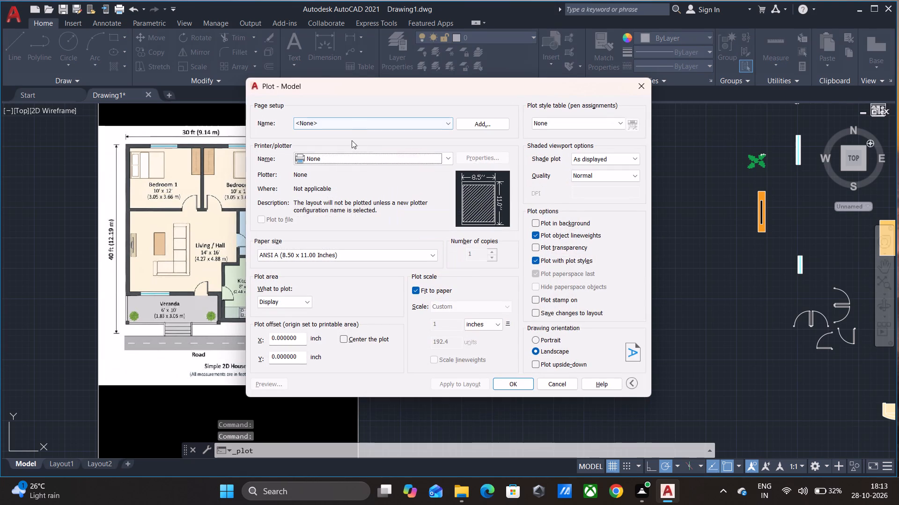
pyautogui.click(378, 153)
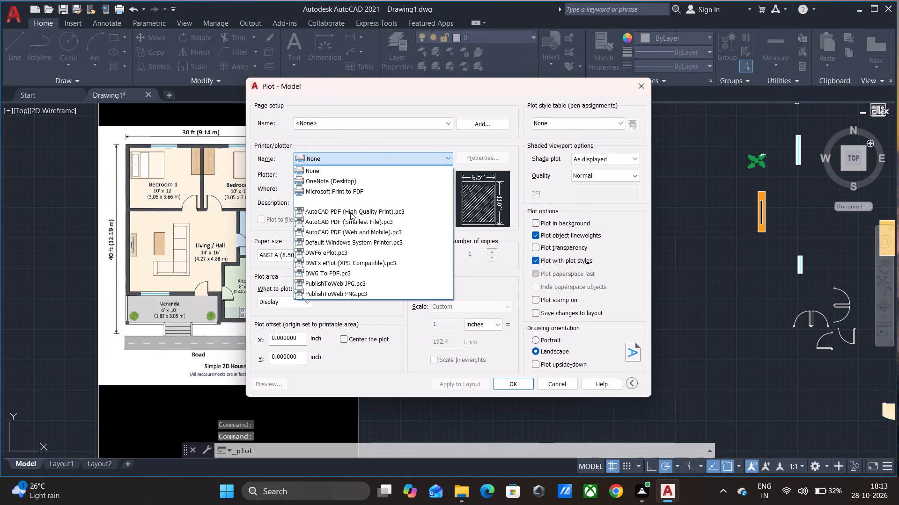
pyautogui.click(350, 212)
pyautogui.click(351, 253)
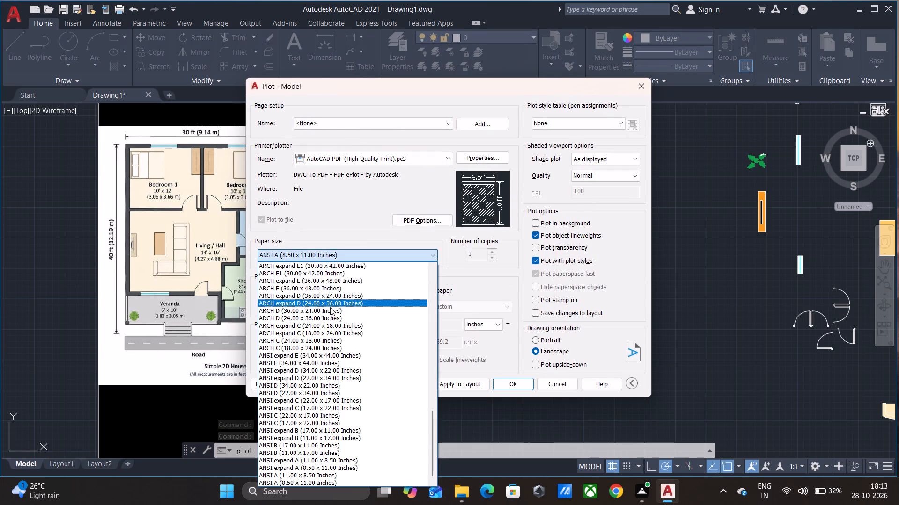
pyautogui.scroll(12, 330, 307)
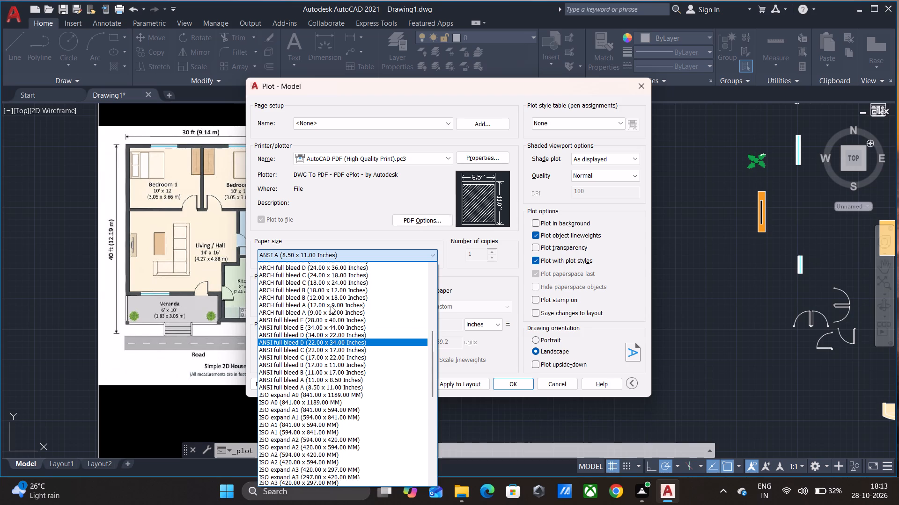
pyautogui.click(324, 265)
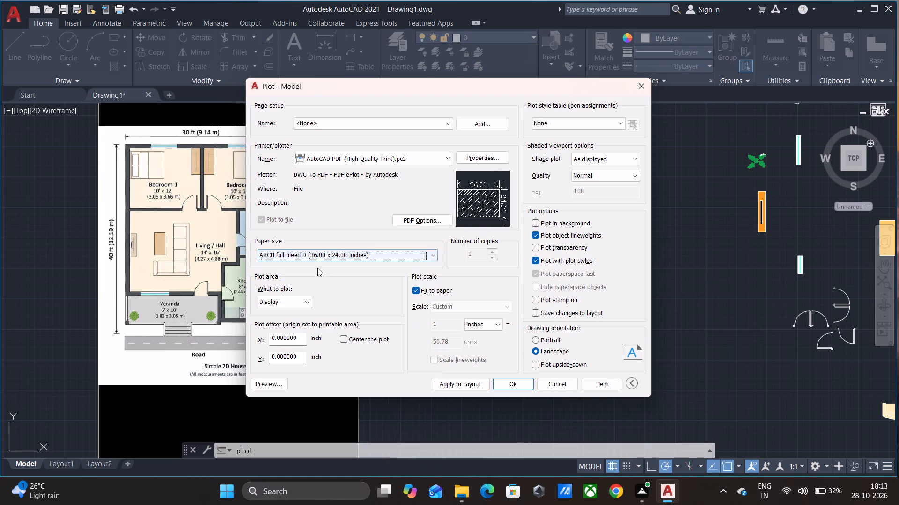
# Define the plot area as a window enclosing only the coloured house plan, excluding the reference image and spare blocks.
pyautogui.click(297, 302)
pyautogui.click(289, 332)
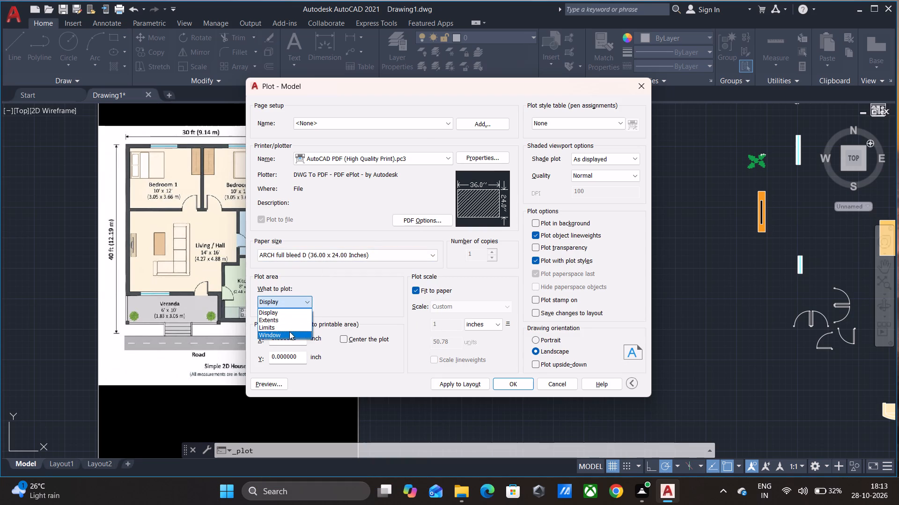
pyautogui.click(375, 118)
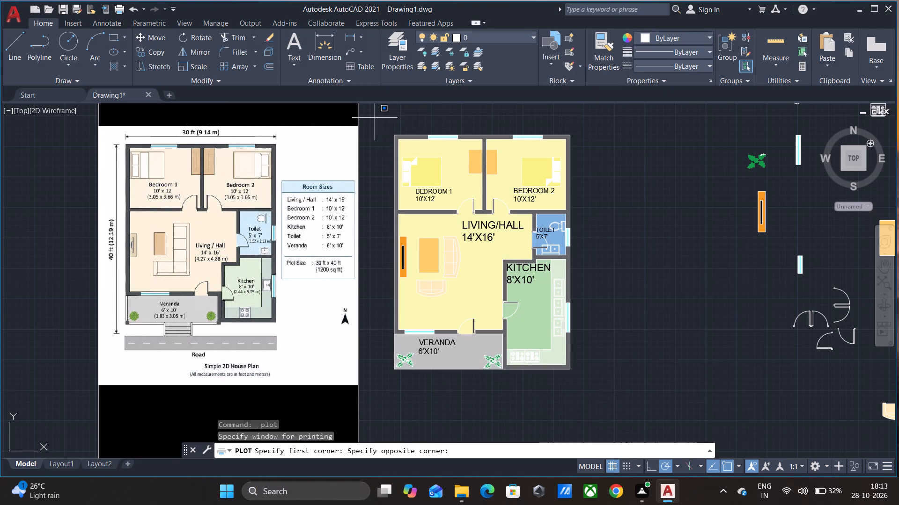
pyautogui.click(594, 399)
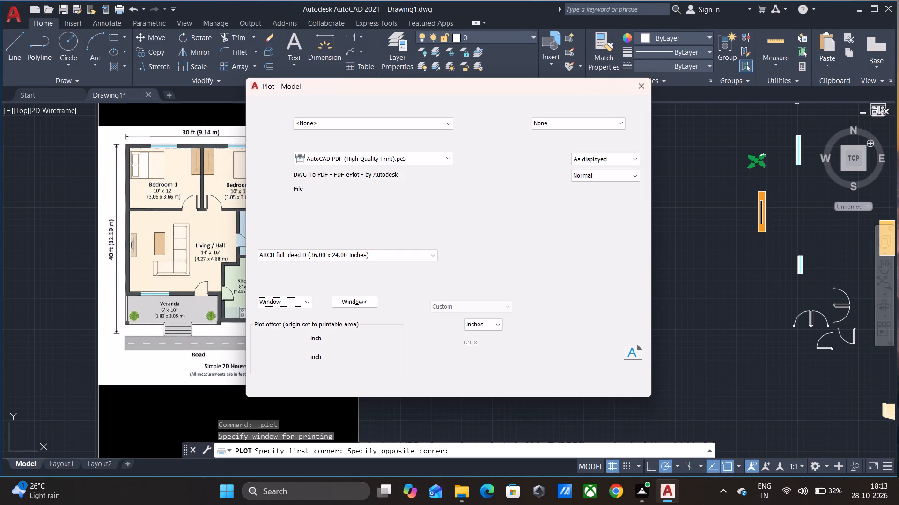
# Preview the plot and examine the house plan's placement on the sheet, its room labels, fills, furniture and fixtures.
pyautogui.click(277, 384)
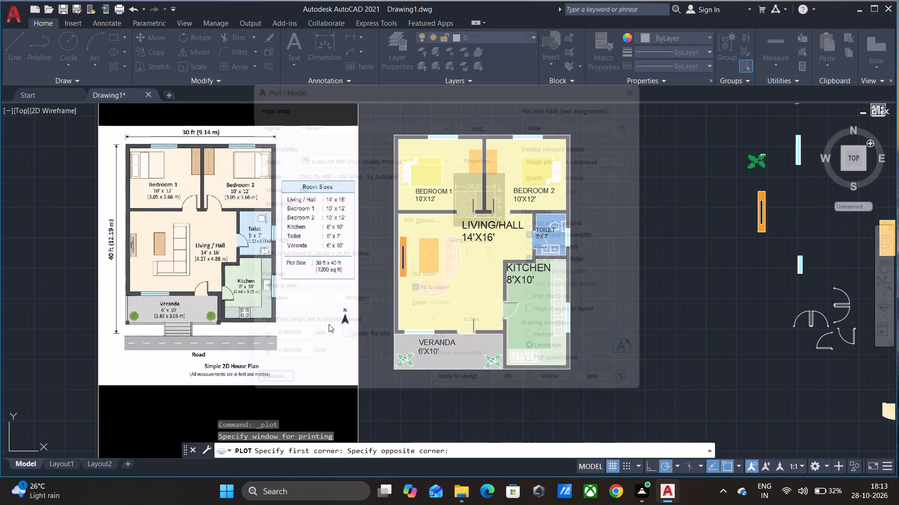
pyautogui.scroll(2, 236, 162)
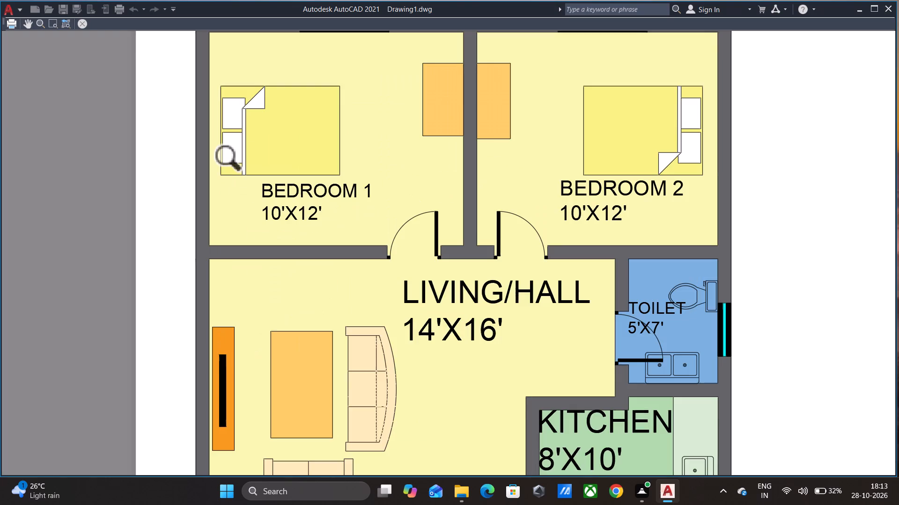
pyautogui.scroll(-2, 236, 162)
pyautogui.moveTo(269, 237); pyautogui.dragTo(367, 221, button='middle')
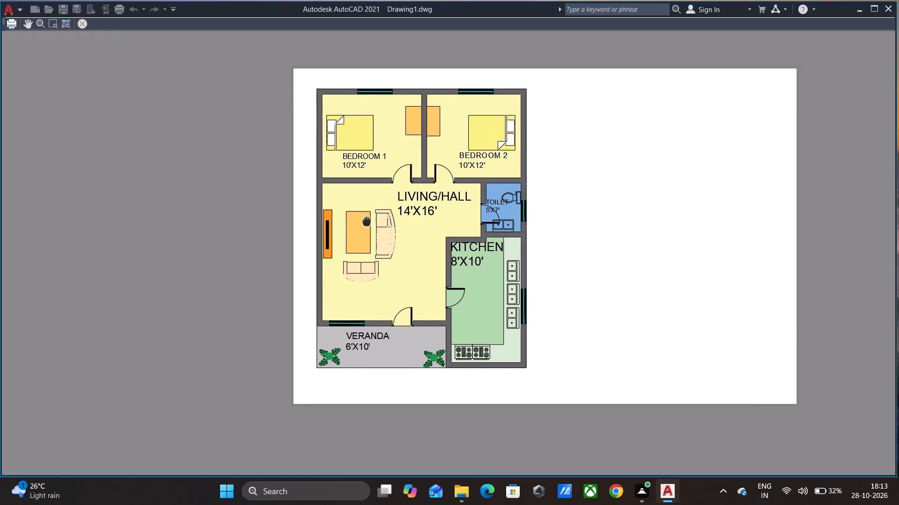
pyautogui.moveTo(367, 221); pyautogui.dragTo(368, 222, button='middle')
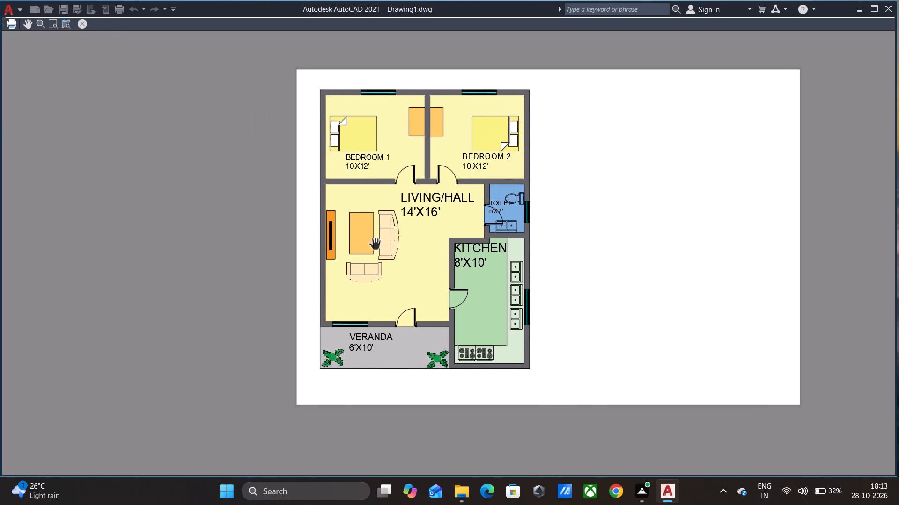
pyautogui.scroll(1, 377, 245)
pyautogui.moveTo(394, 231); pyautogui.dragTo(397, 248, button='middle')
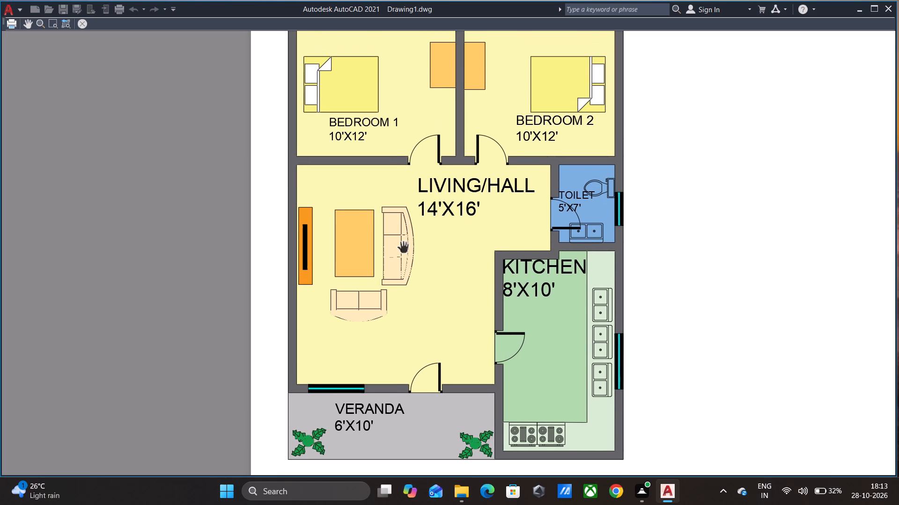
pyautogui.scroll(-1, 404, 248)
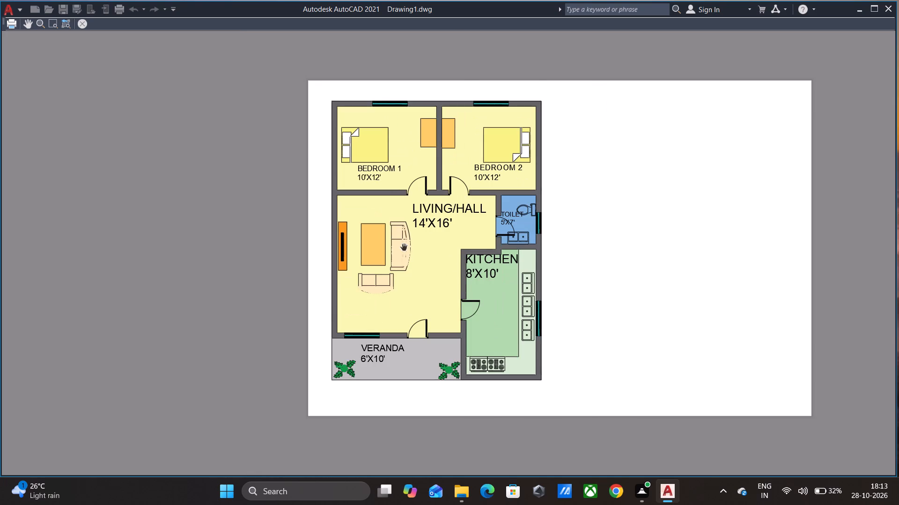
pyautogui.scroll(1, 404, 248)
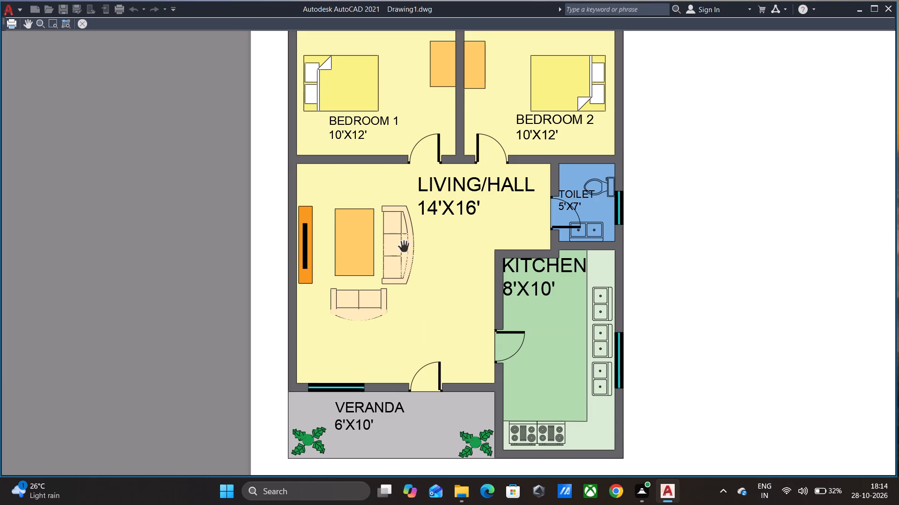
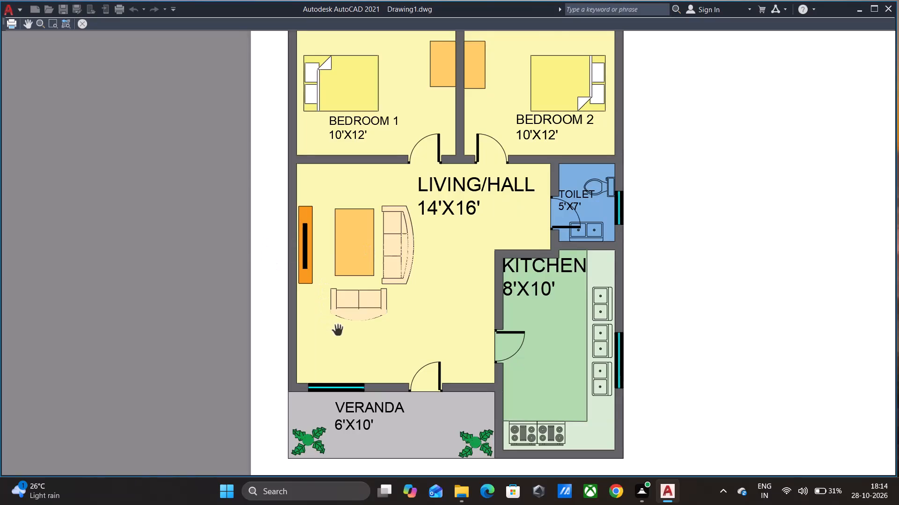
# Examine the plot preview close up, checking the living hall furniture, kitchen, bedrooms and whole-sheet layout, and close the preview.
pyautogui.scroll(3, 338, 331)
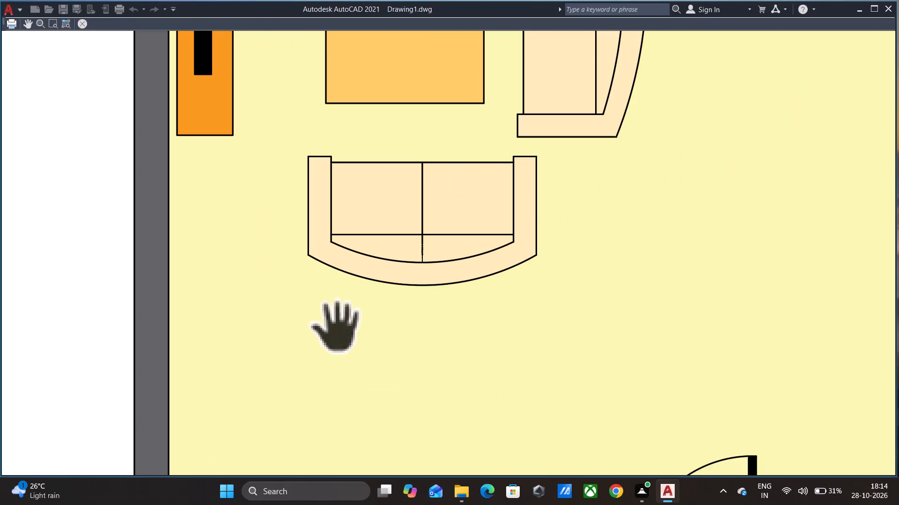
pyautogui.scroll(1, 338, 331)
pyautogui.scroll(-5, 338, 331)
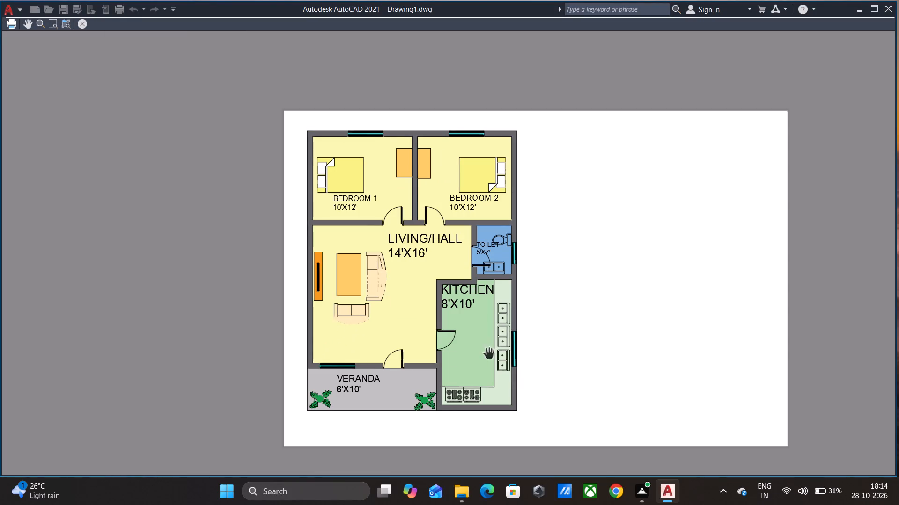
pyautogui.scroll(5, 375, 130)
pyautogui.scroll(-3, 359, 136)
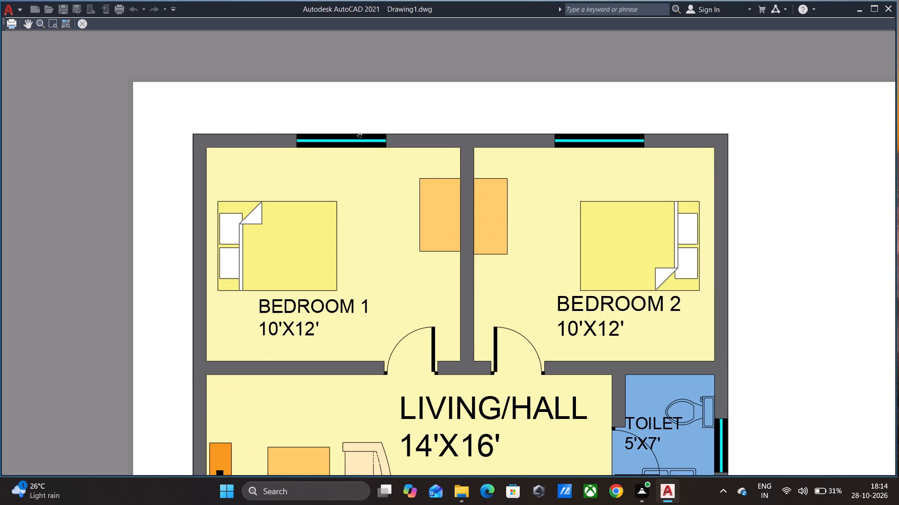
pyautogui.scroll(-2, 359, 136)
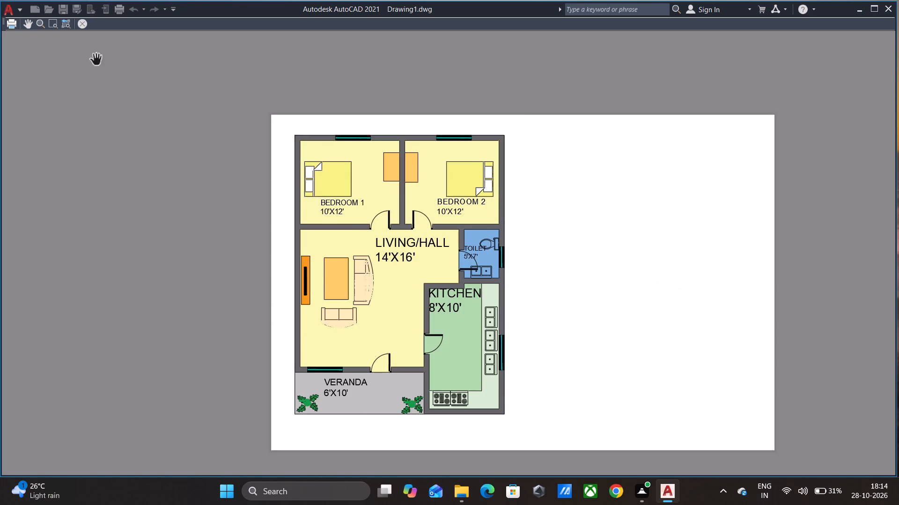
pyautogui.press('Escape')
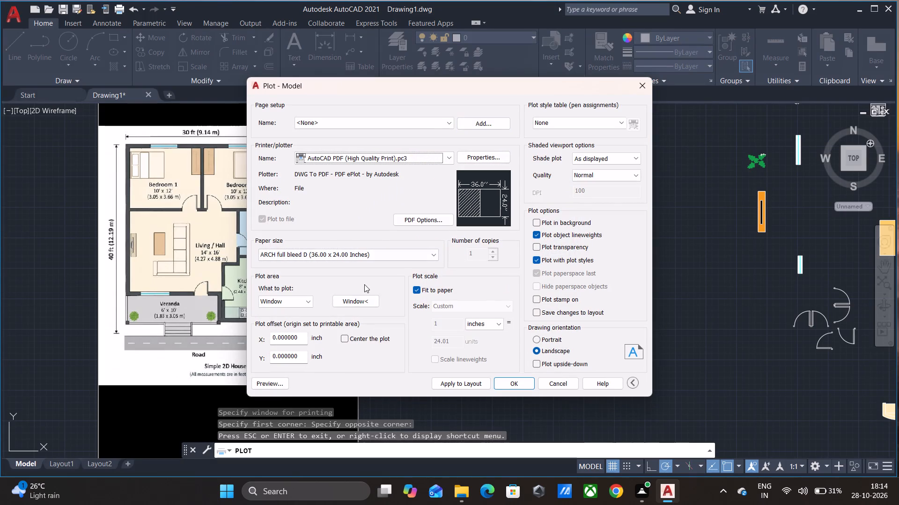
# Plot the house plan to a PDF file named 13 in the Documents folder.
pyautogui.click(522, 385)
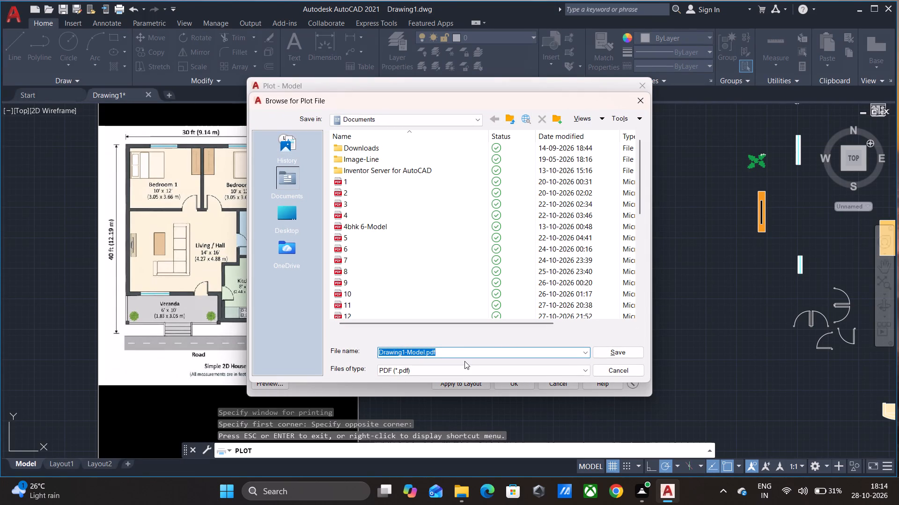
pyautogui.scroll(-1, 445, 286)
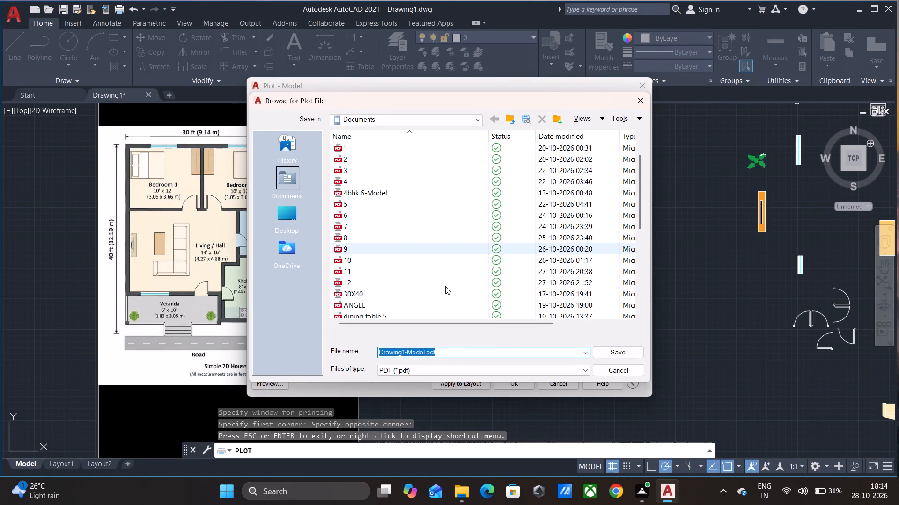
pyautogui.press('BackSpace')
pyautogui.write('13')
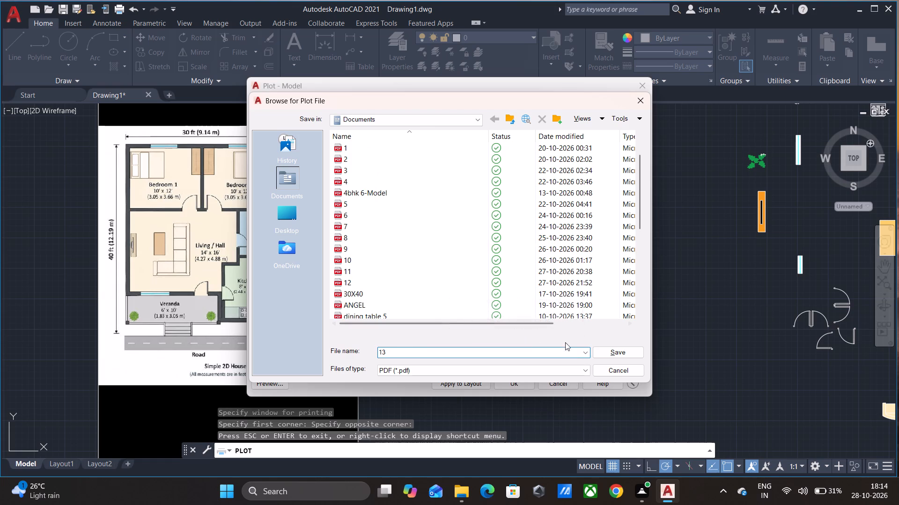
pyautogui.click(610, 351)
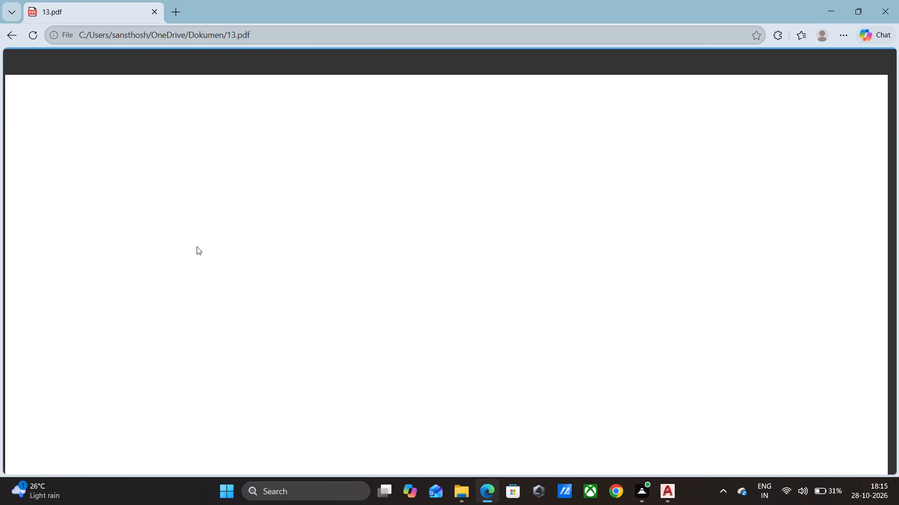
# Review the plotted 13.pdf in Microsoft Edge from the bedrooms down to the veranda and kitchen, and close it.
pyautogui.scroll(-2, 336, 231)
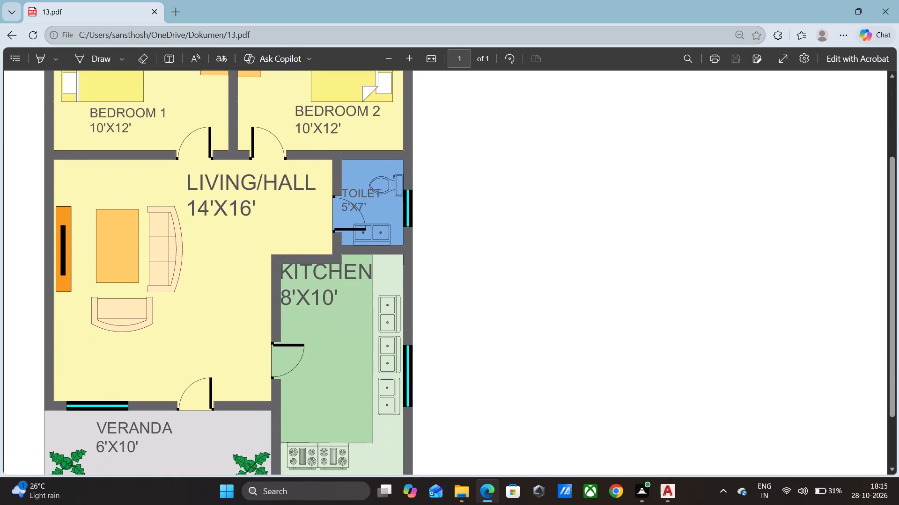
pyautogui.scroll(4, 374, 195)
pyautogui.scroll(-4, 374, 195)
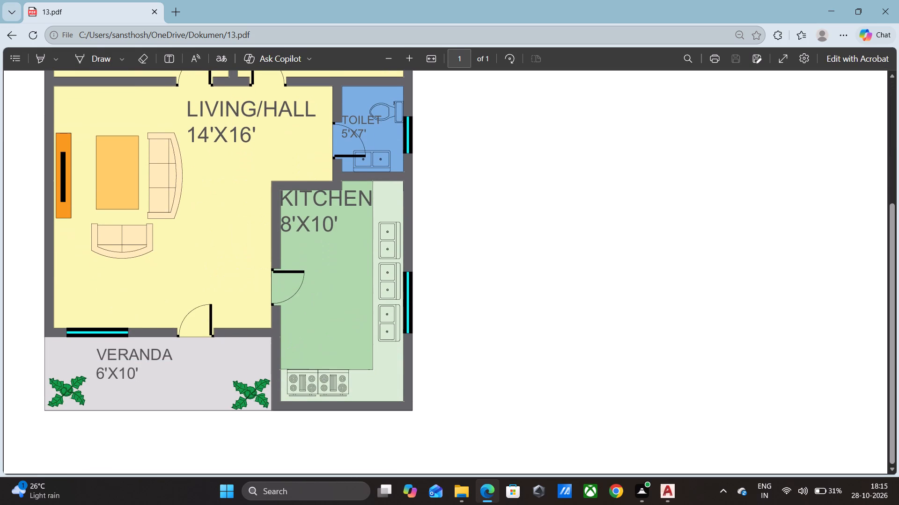
pyautogui.scroll(-1, 371, 195)
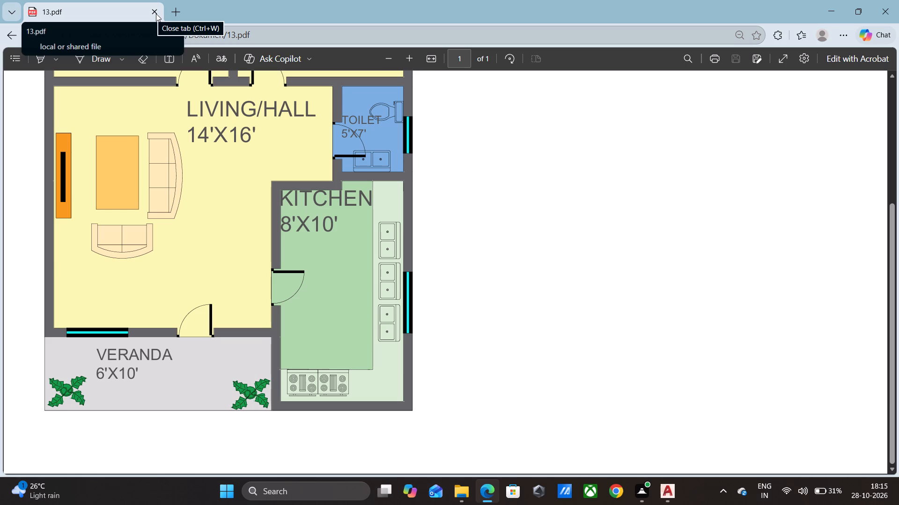
pyautogui.scroll(3, 260, 189)
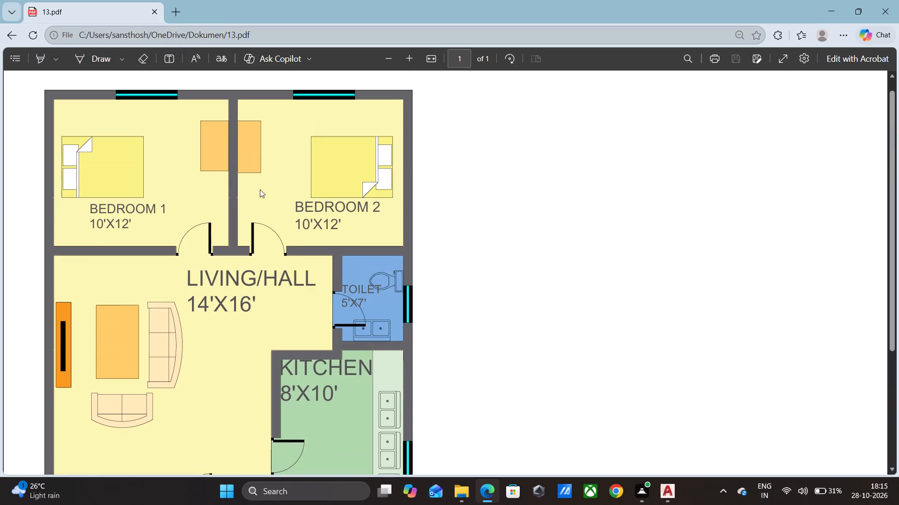
pyautogui.click(158, 11)
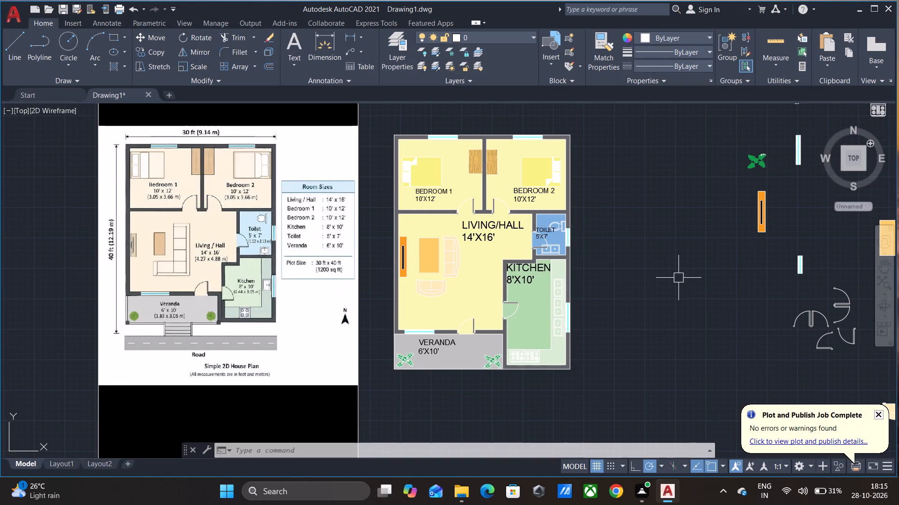
# Save the drawing in AutoCAD as 13 in the Documents folder, in AutoCAD 2018 Drawing format.
pyautogui.hotkey('ctrl', 's')
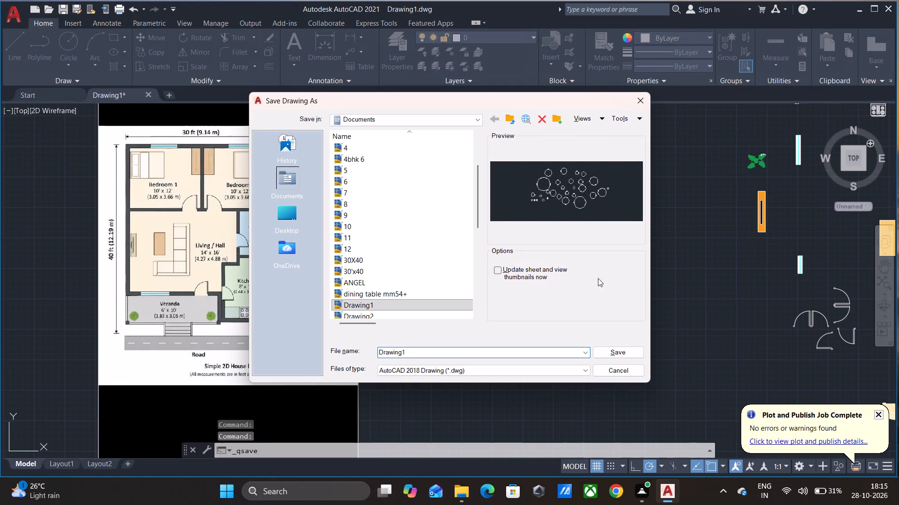
pyautogui.moveTo(510, 350); pyautogui.dragTo(289, 353)
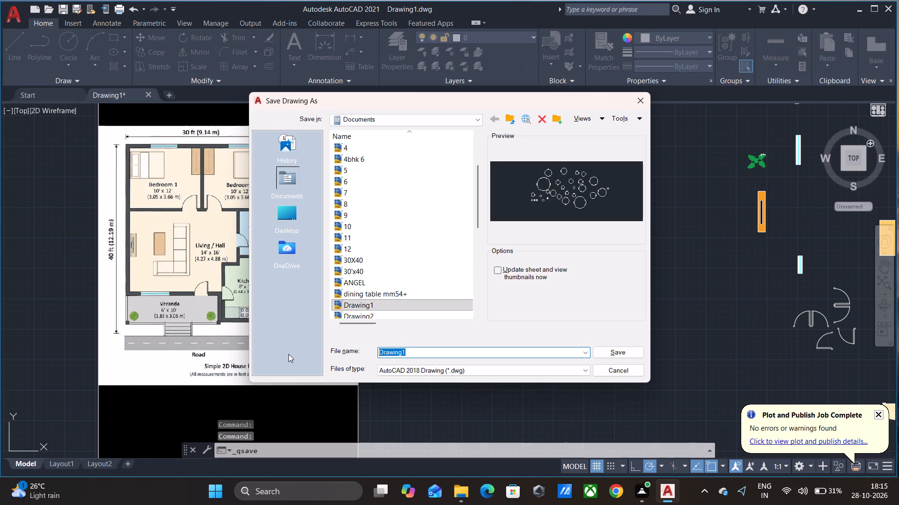
pyautogui.press('BackSpace')
pyautogui.write('13')
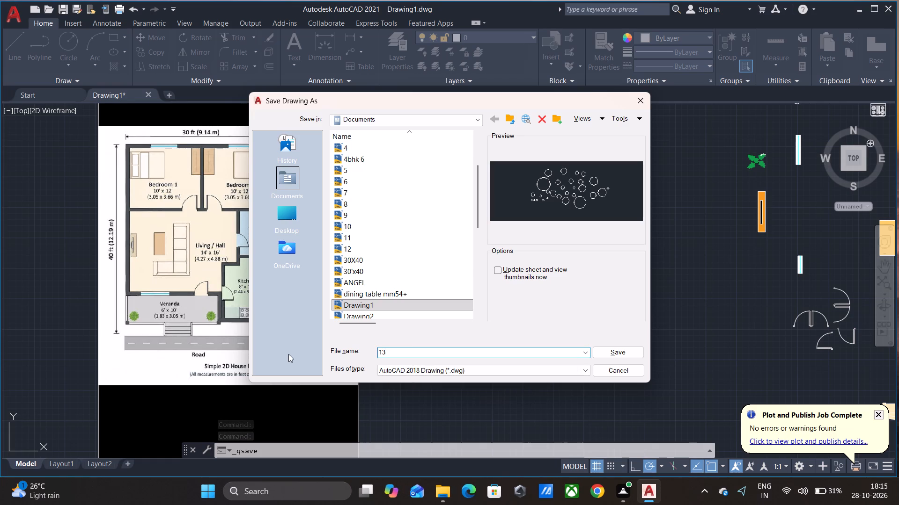
pyautogui.click(612, 349)
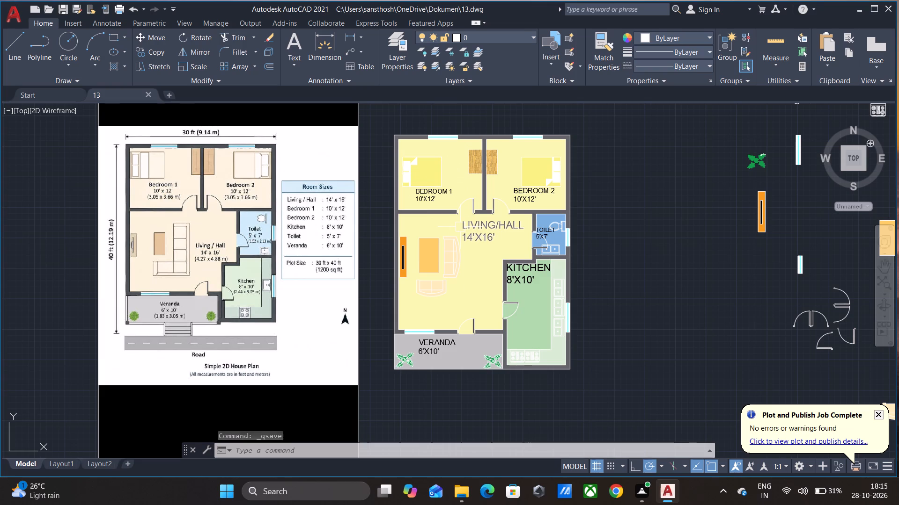
# Turn off command logging with the LOGFILEOFF command.
pyautogui.write('LOG')
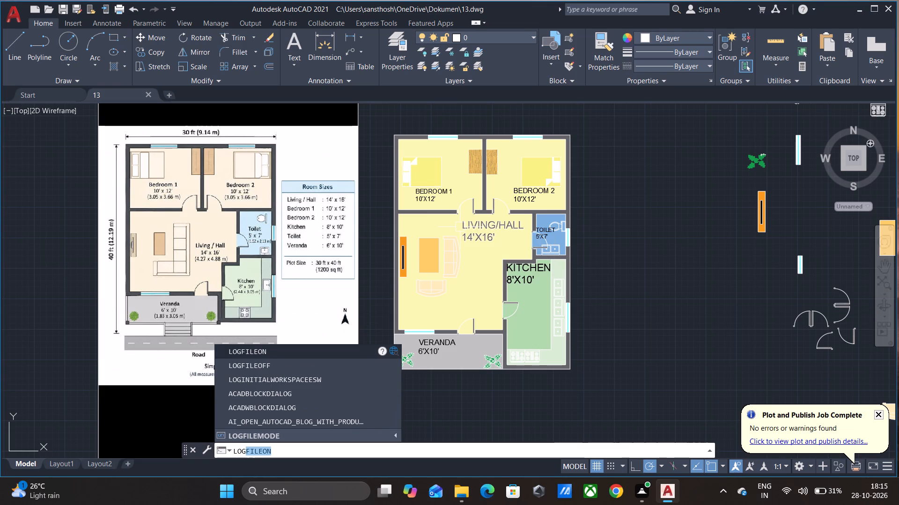
pyautogui.press('Down')
pyautogui.press('Return')
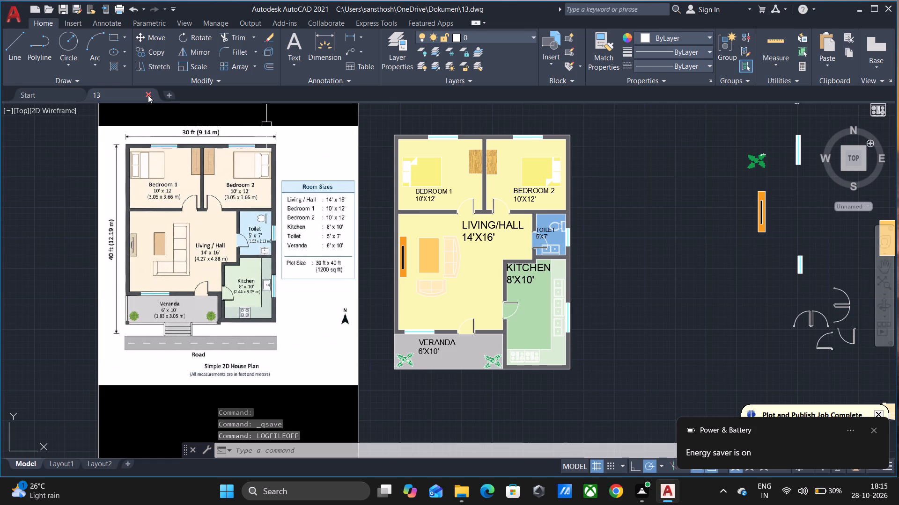
# Dismiss the battery and plot-completion notifications and close drawing 13.
pyautogui.click(874, 431)
pyautogui.click(881, 411)
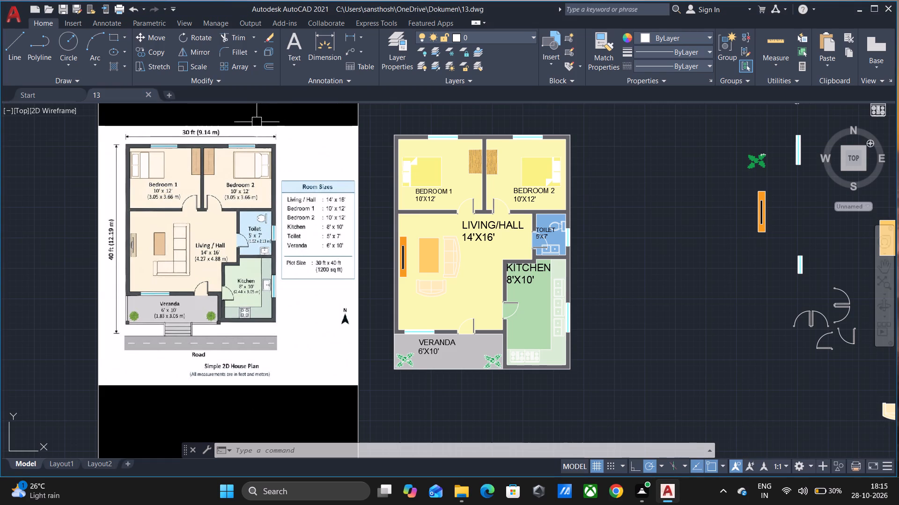
pyautogui.click(146, 96)
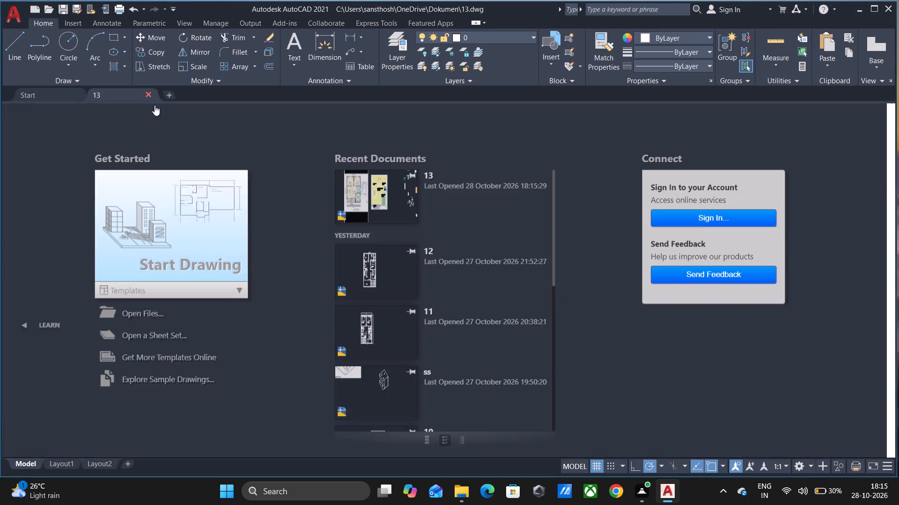